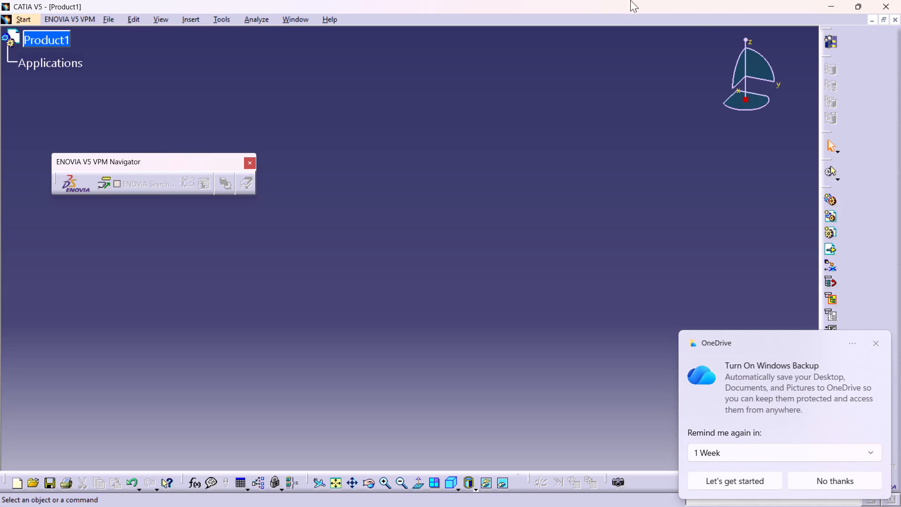
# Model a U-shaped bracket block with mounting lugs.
# Dismiss the OneDrive Windows Backup notification.
pyautogui.click(872, 339)
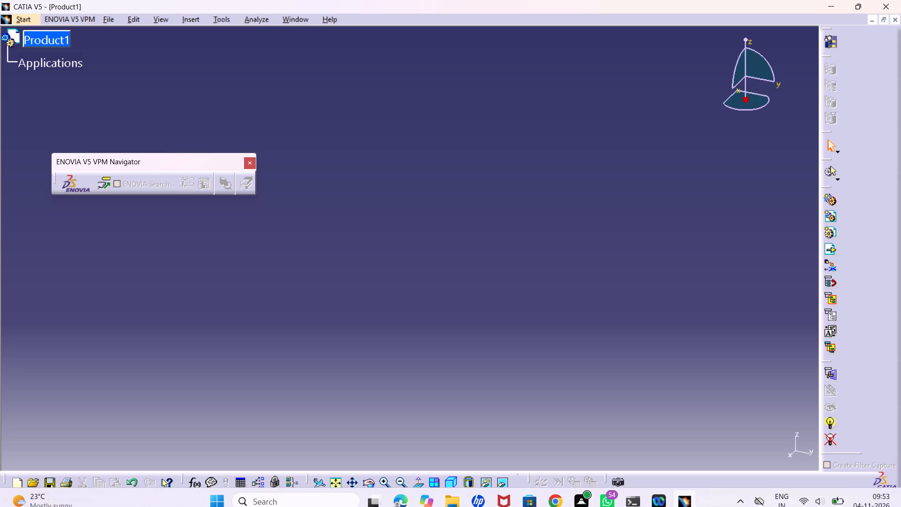
# Start a new part in the Sketcher workbench from the Mechanical Design group.
pyautogui.click(30, 15)
pyautogui.click(19, 16)
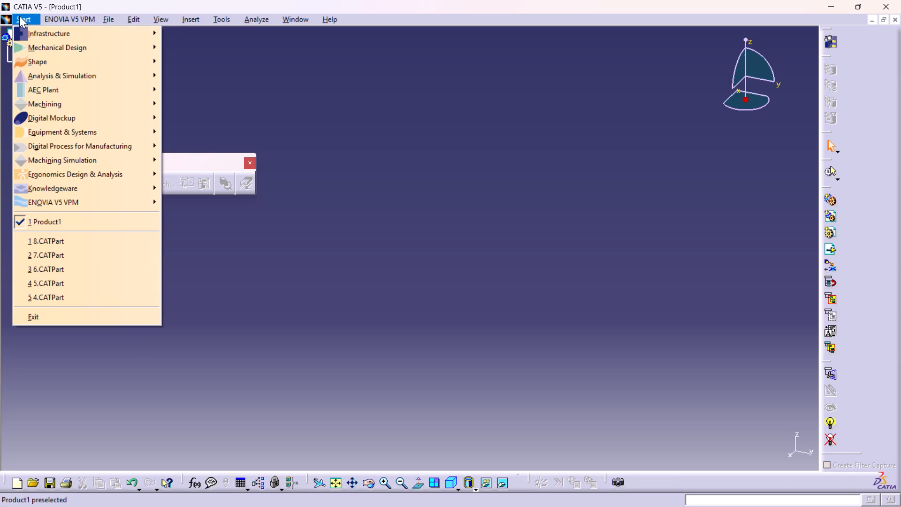
pyautogui.click(16, 16)
pyautogui.click(63, 46)
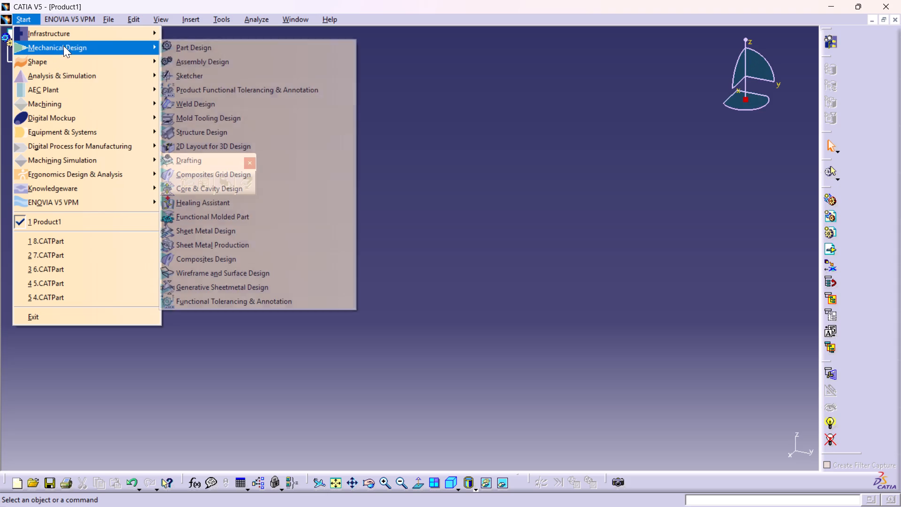
pyautogui.click(207, 71)
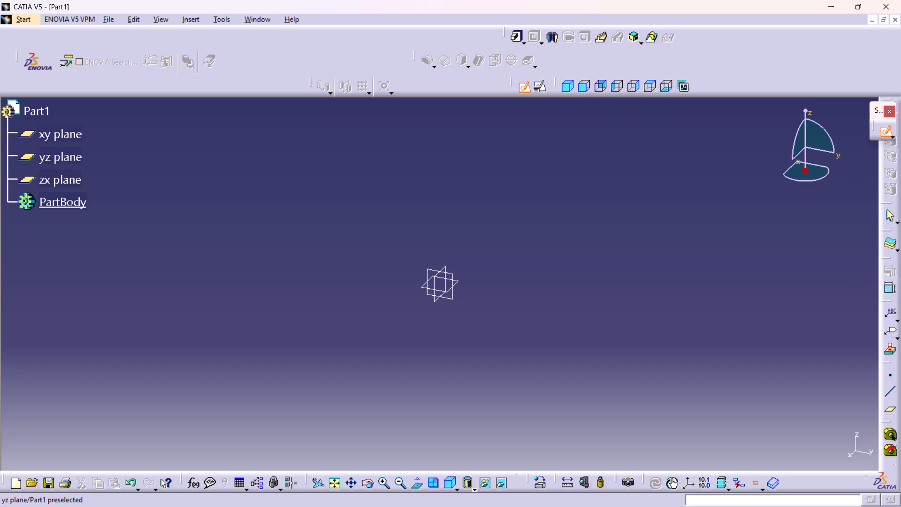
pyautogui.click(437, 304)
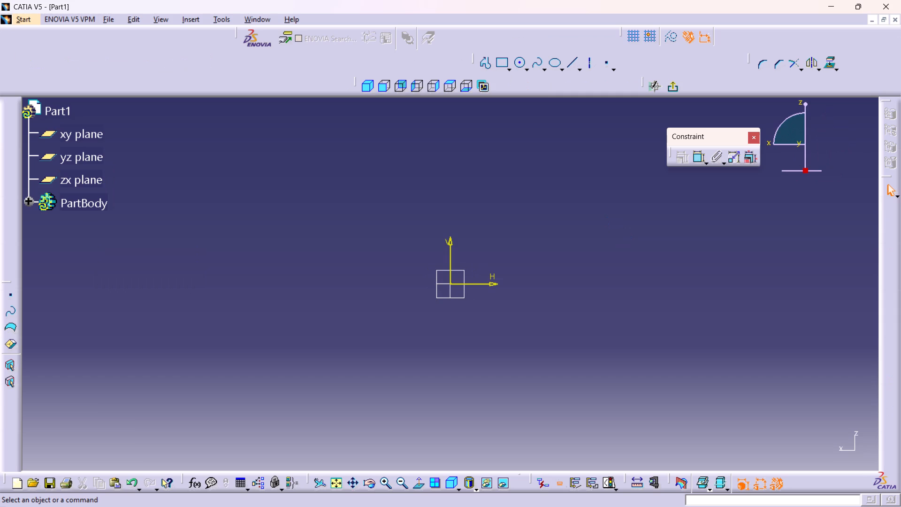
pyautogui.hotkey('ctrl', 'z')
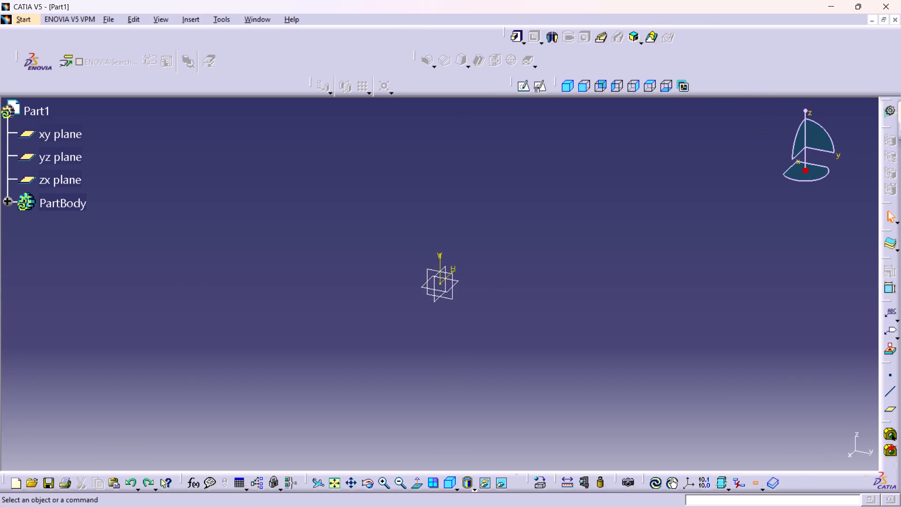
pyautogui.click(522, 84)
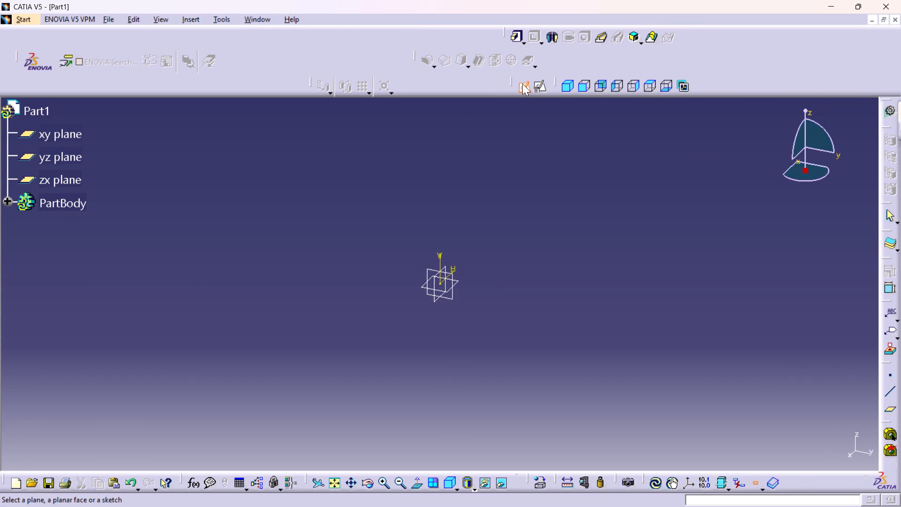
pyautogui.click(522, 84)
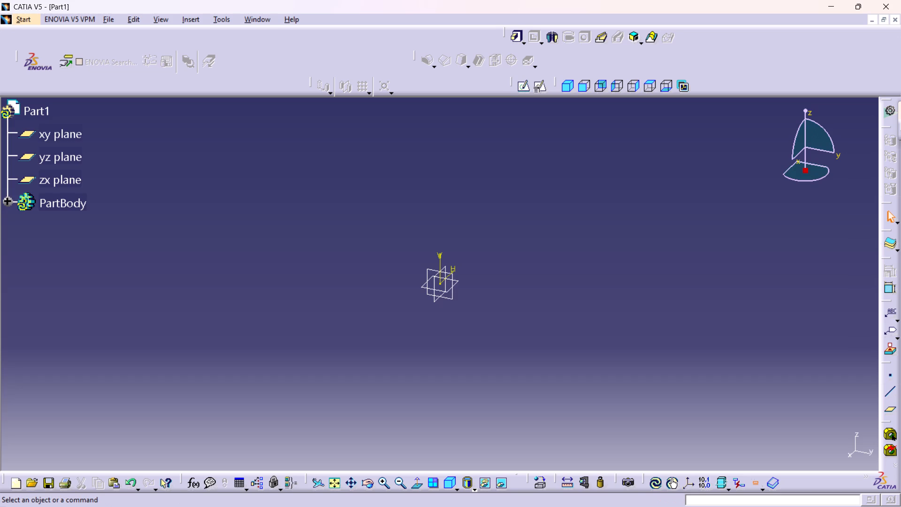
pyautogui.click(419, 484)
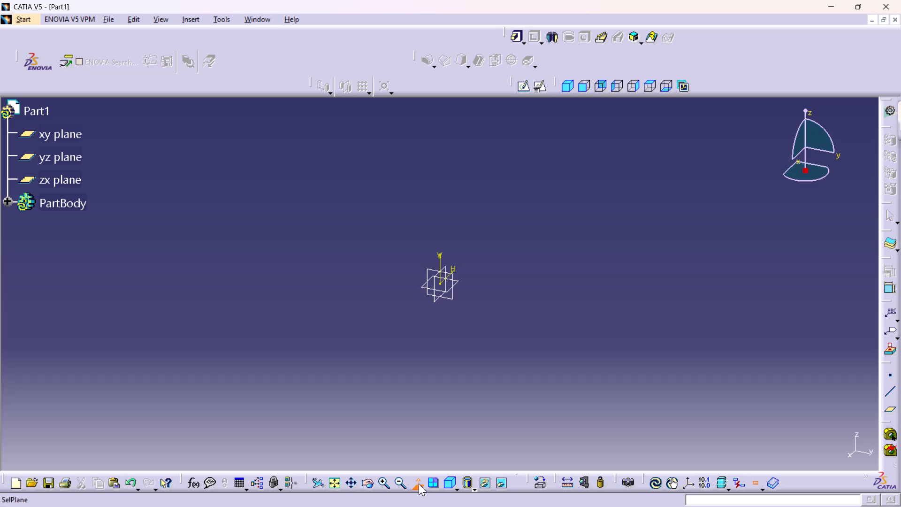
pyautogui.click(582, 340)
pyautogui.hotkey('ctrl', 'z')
# Open a positioned sketch on the zx plane with implicit origin and orientation.
pyautogui.click(435, 303)
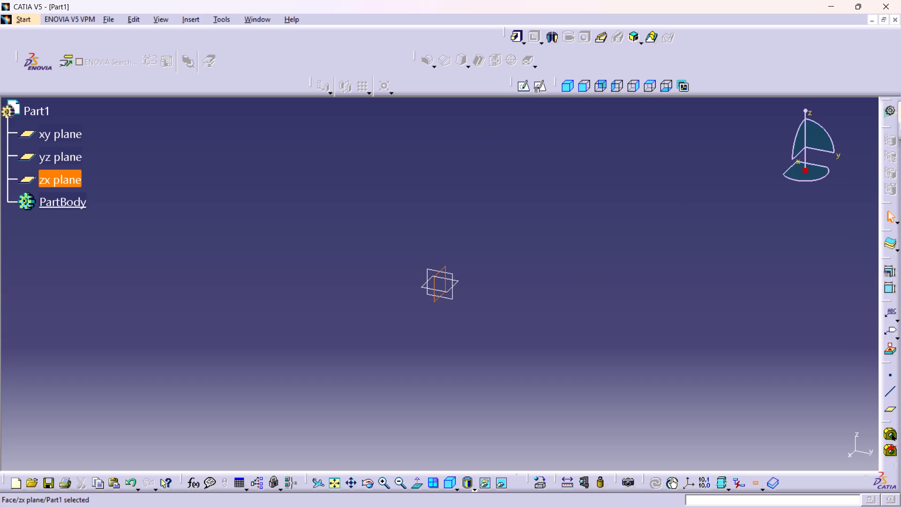
pyautogui.click(541, 81)
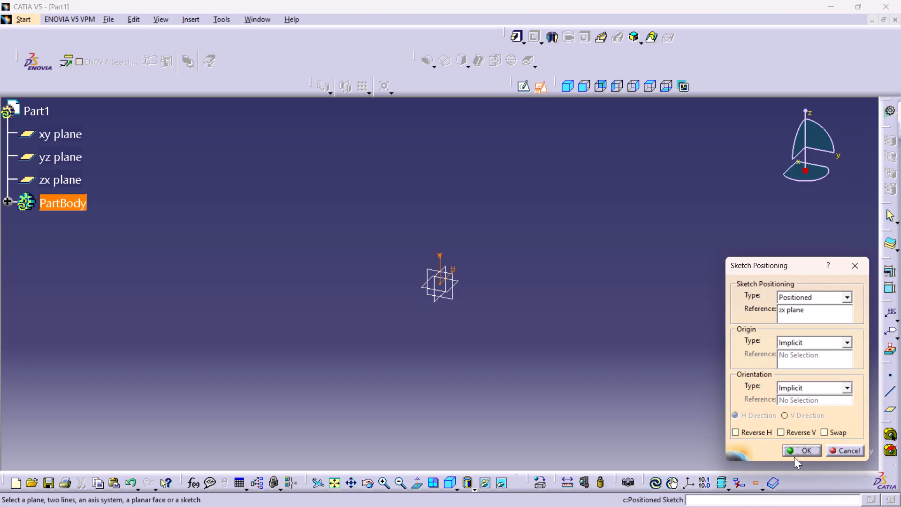
pyautogui.click(797, 453)
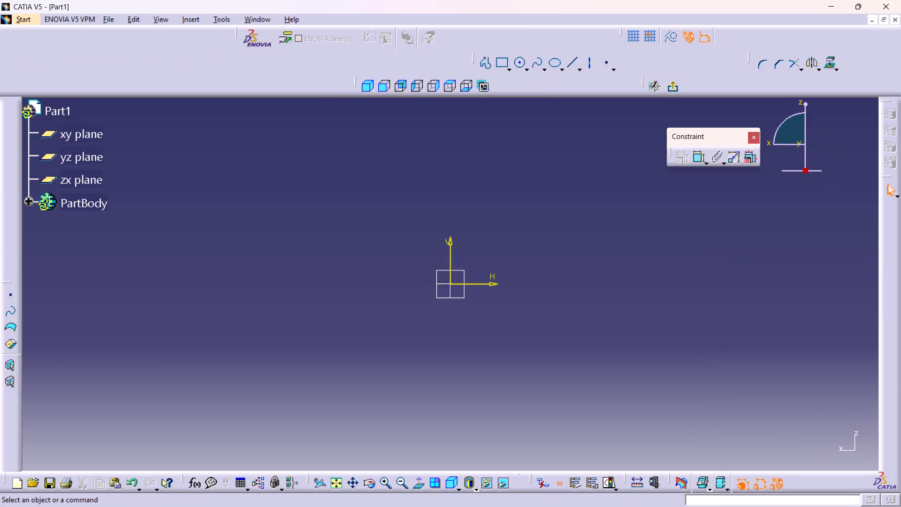
# Draw a closed inverted-U profile through the origin, about 89 mm wide overall, with legs about 67 and 69 mm high.
pyautogui.doubleClick(484, 67)
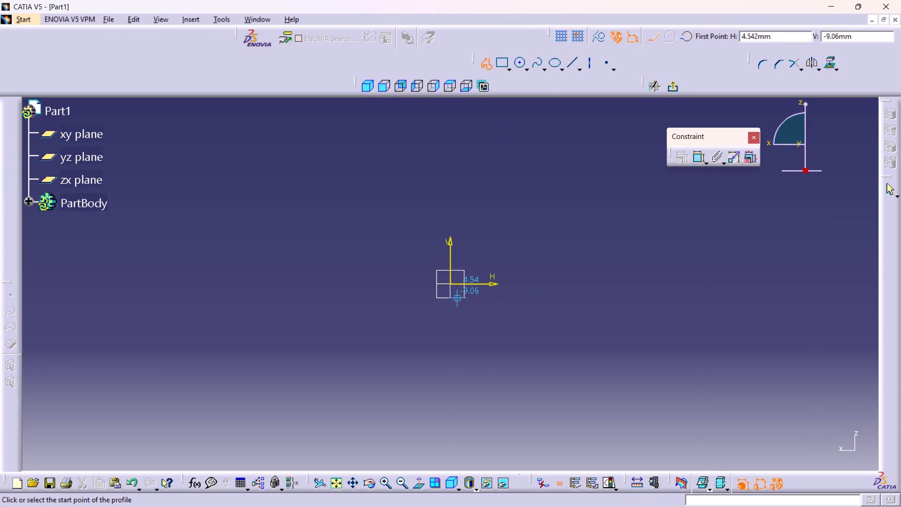
pyautogui.click(451, 284)
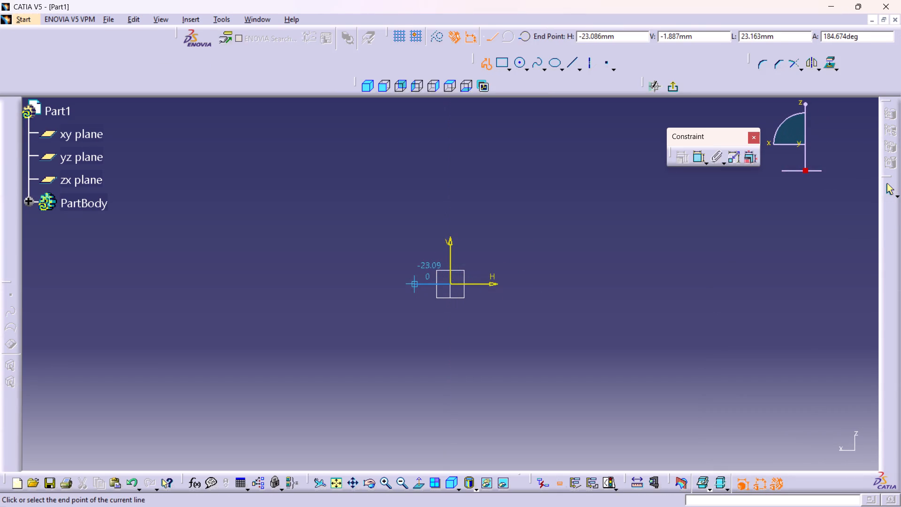
pyautogui.click(415, 284)
pyautogui.click(412, 350)
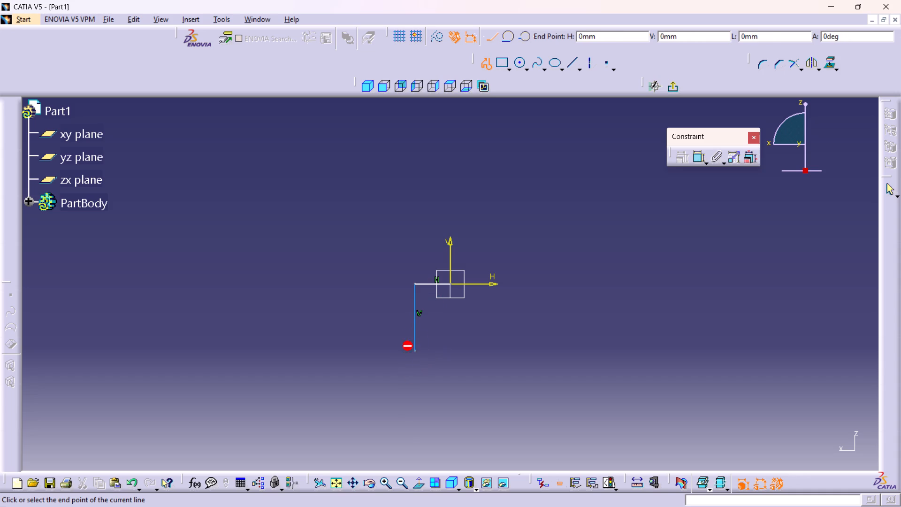
pyautogui.click(388, 350)
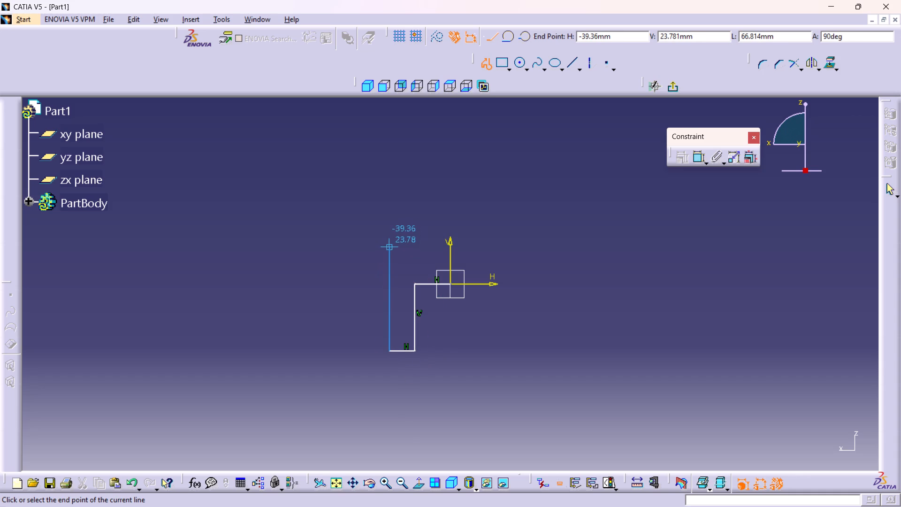
pyautogui.click(387, 247)
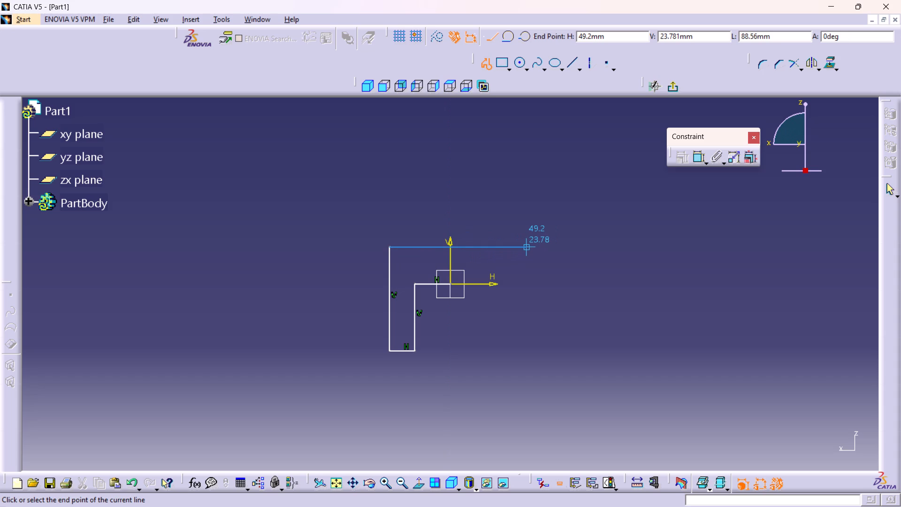
pyautogui.click(525, 247)
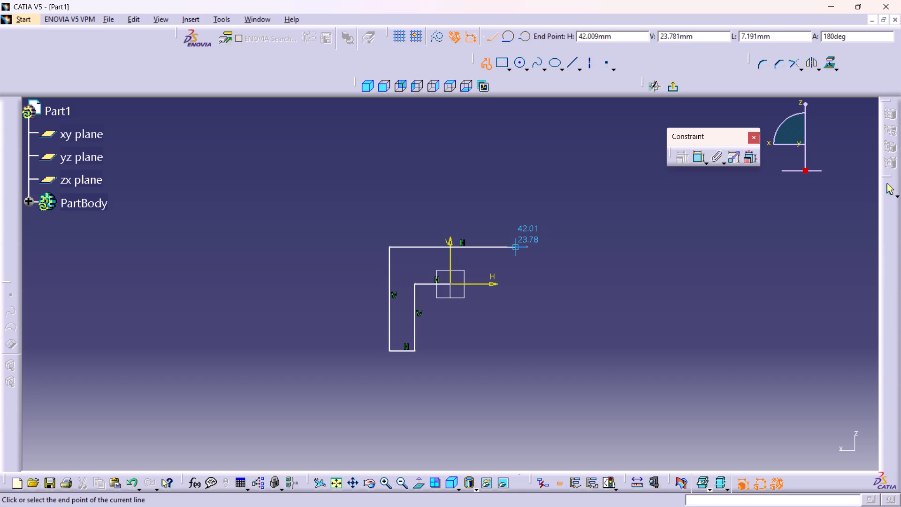
pyautogui.click(515, 247)
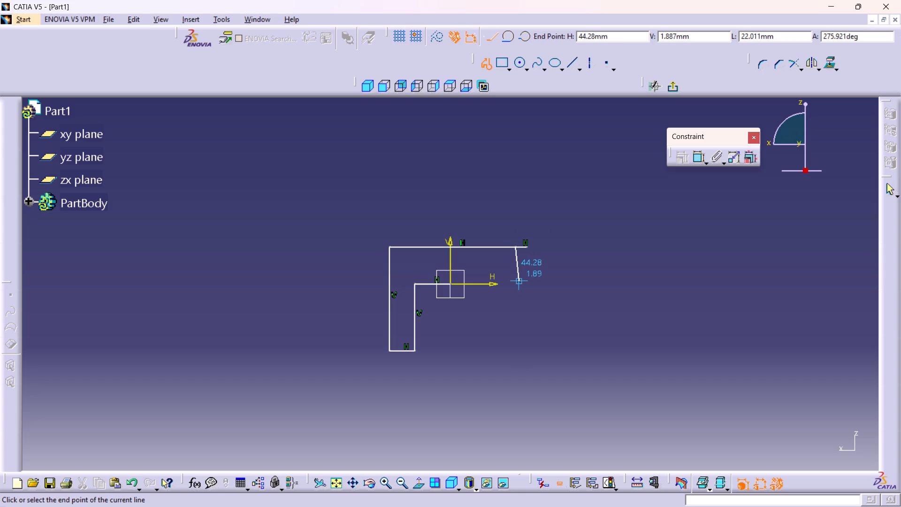
pyautogui.hotkey('ctrl', 'z')
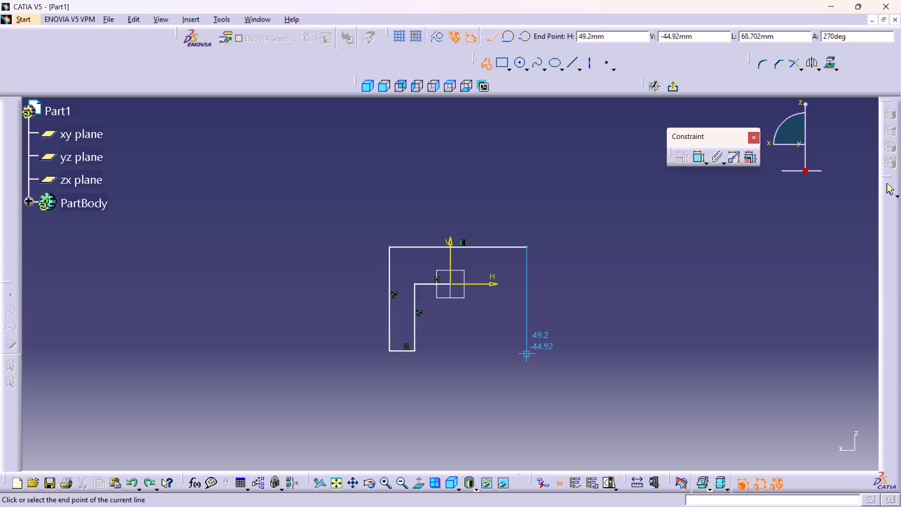
pyautogui.click(529, 355)
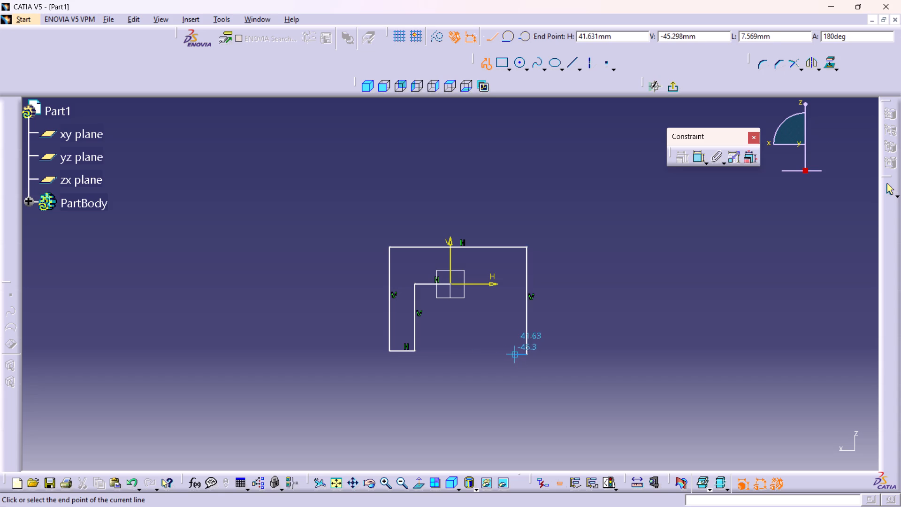
pyautogui.click(497, 354)
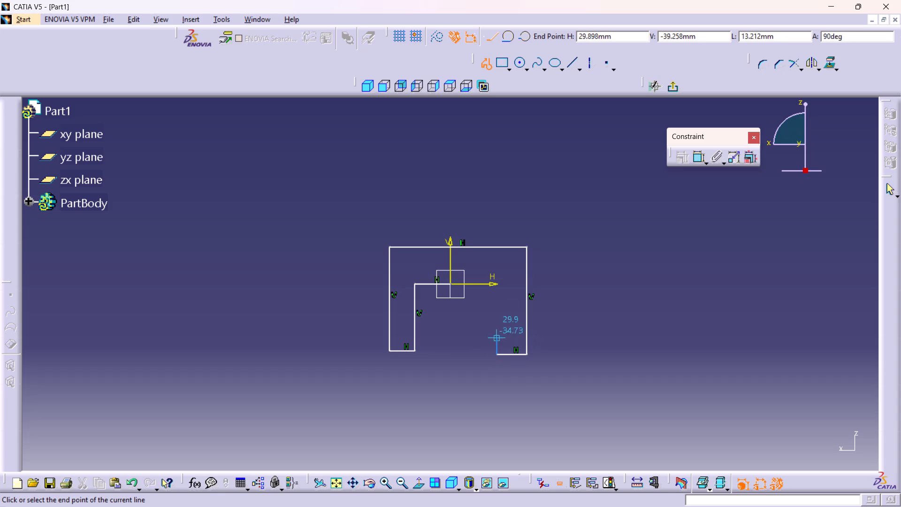
pyautogui.click(499, 285)
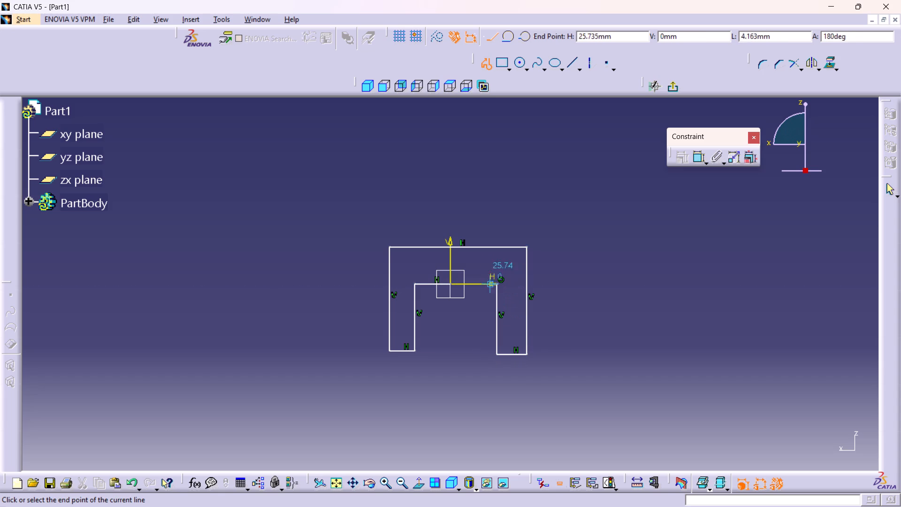
pyautogui.click(450, 284)
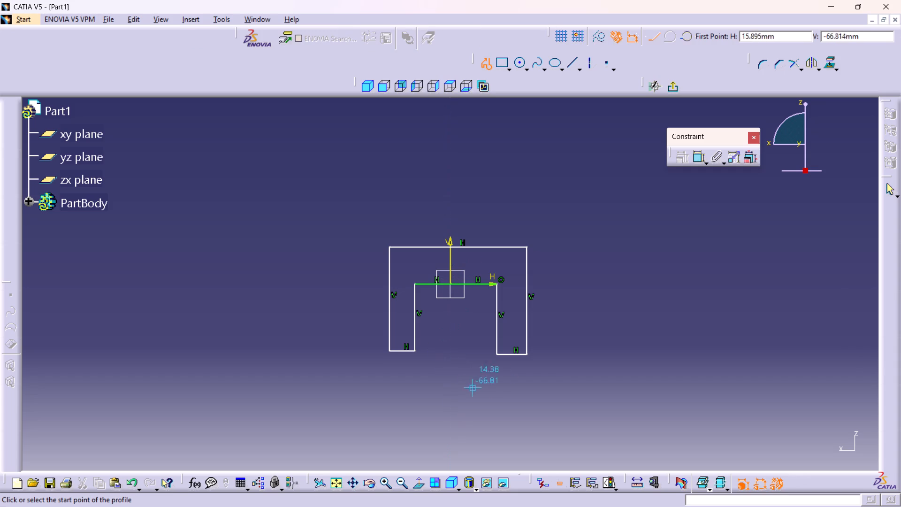
pyautogui.click(630, 292)
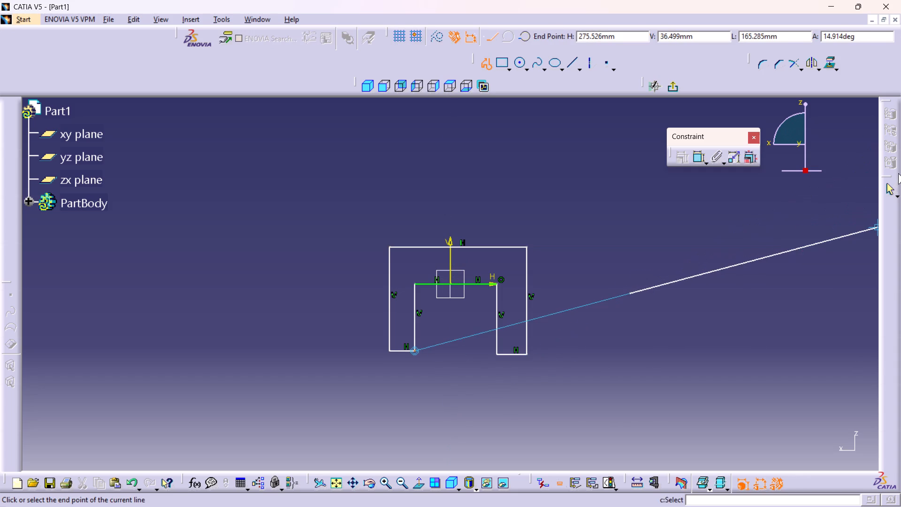
pyautogui.click(886, 186)
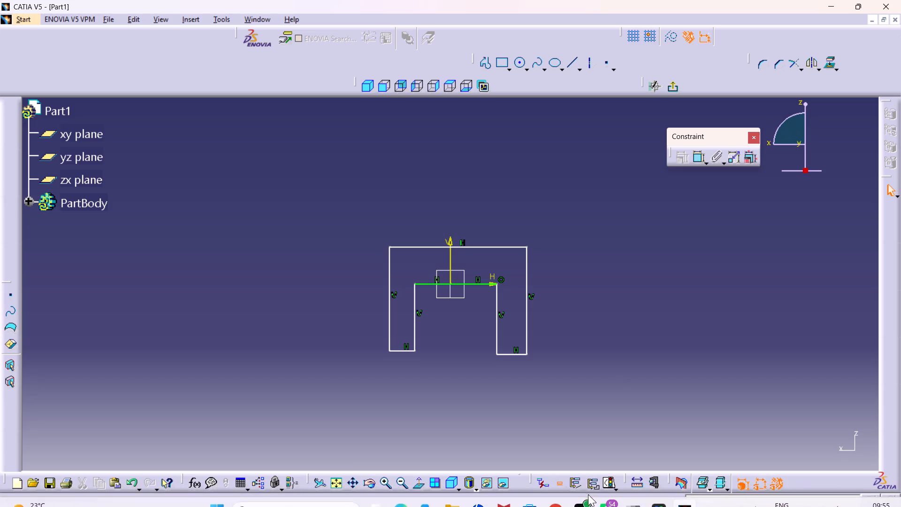
# Constrain the profile's two outer vertical edges to be symmetric about the sketch's V axis.
pyautogui.moveTo(565, 277); pyautogui.dragTo(543, 259, button='middle')
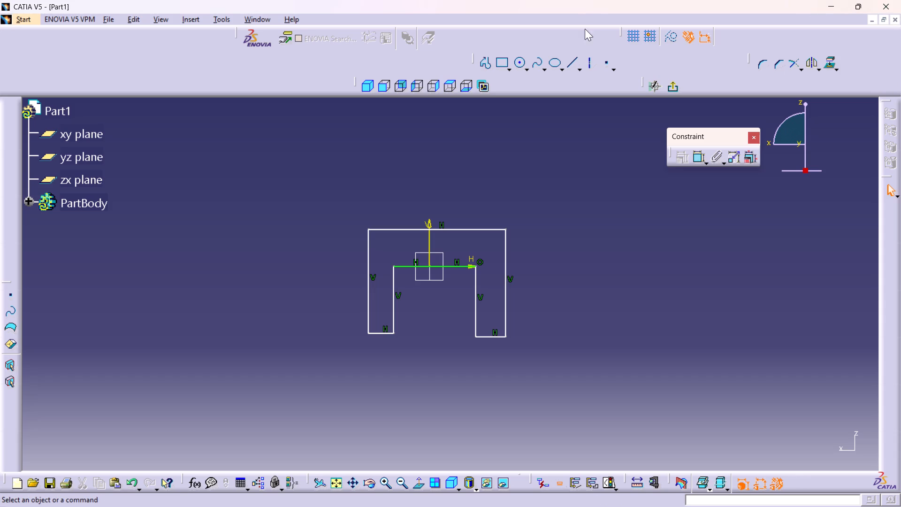
pyautogui.doubleClick(701, 155)
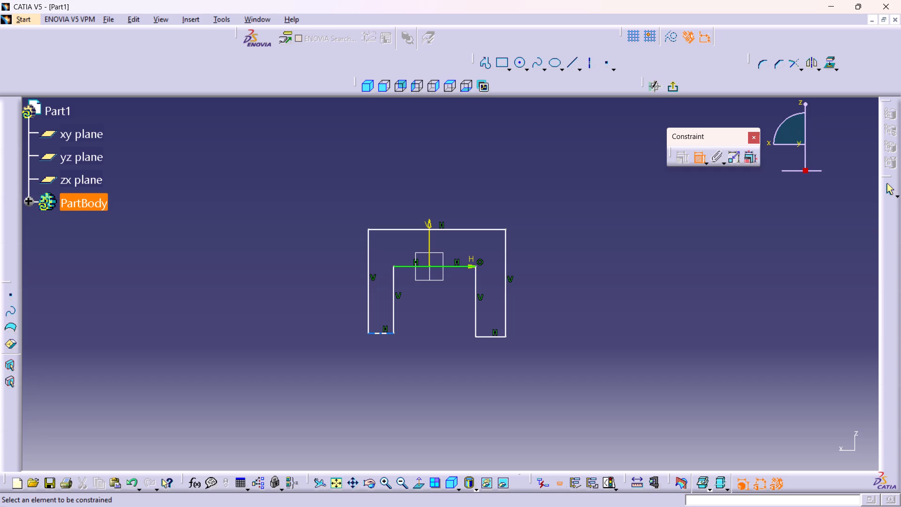
pyautogui.click(368, 276)
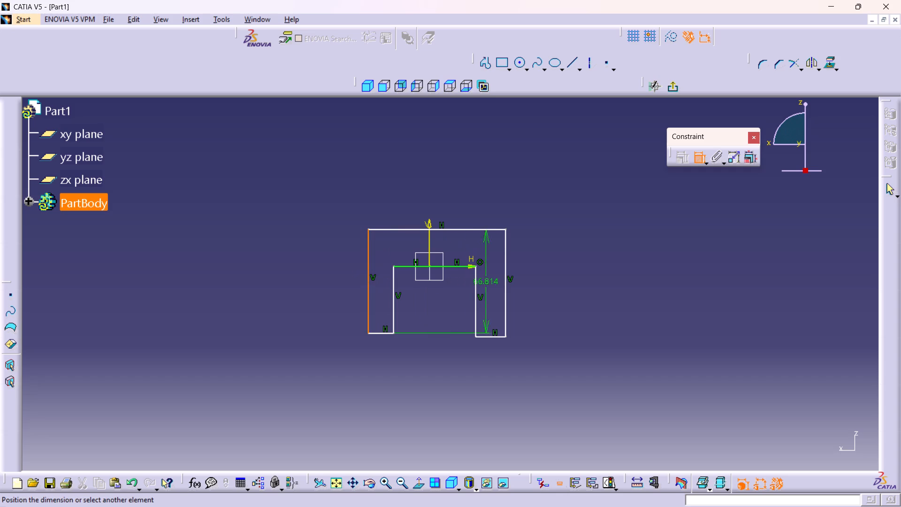
pyautogui.click(504, 280)
pyautogui.rightClick(455, 366)
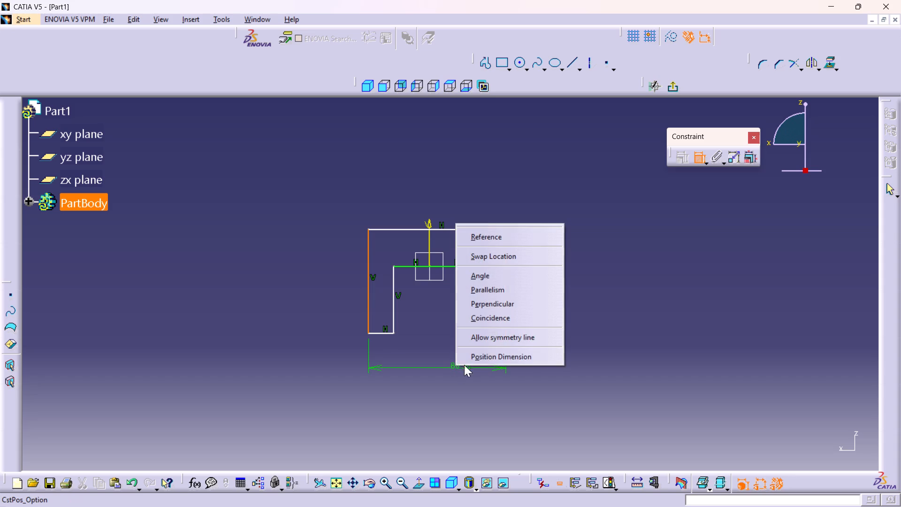
pyautogui.click(503, 336)
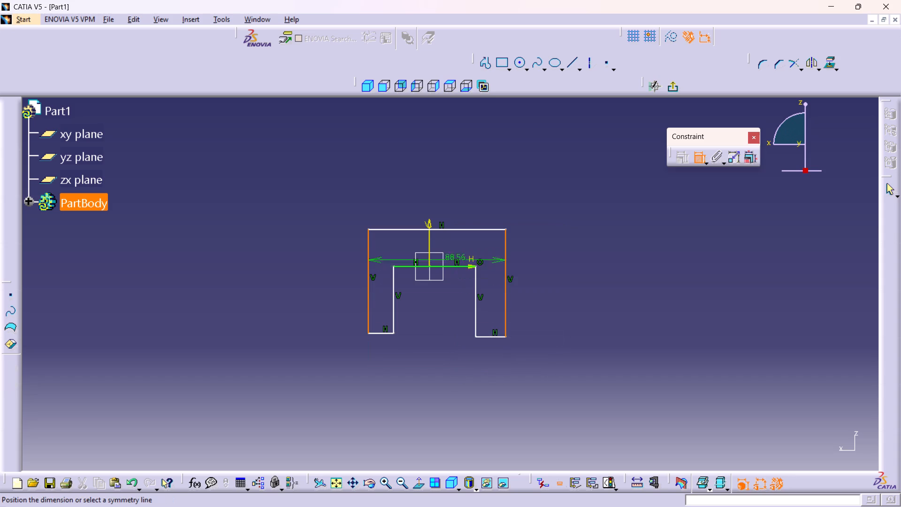
pyautogui.click(431, 241)
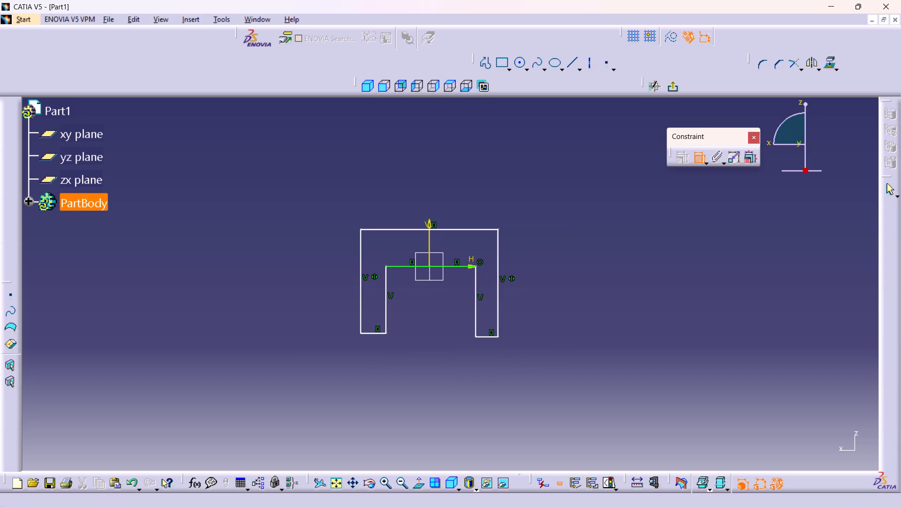
# Constrain the profile's two inner vertical edges to be symmetric about the sketch's V axis.
pyautogui.click(387, 307)
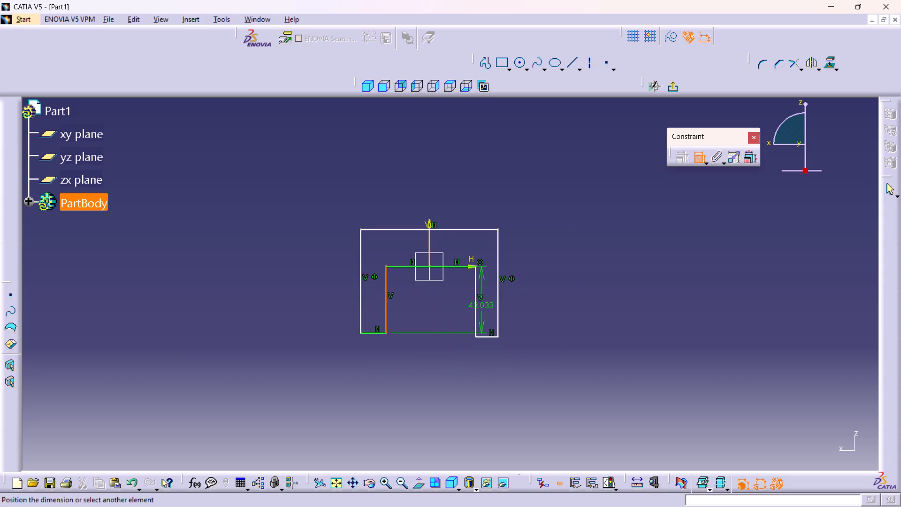
pyautogui.click(476, 307)
pyautogui.rightClick(446, 358)
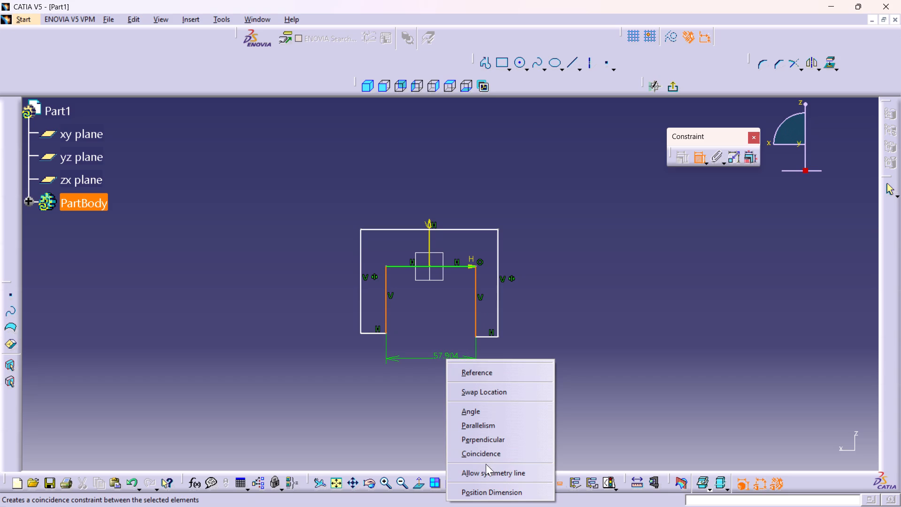
pyautogui.click(486, 472)
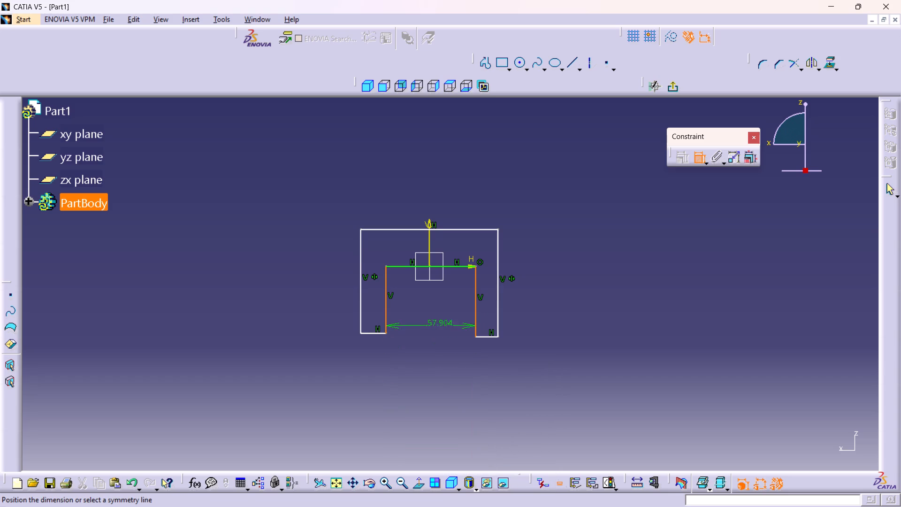
pyautogui.click(432, 236)
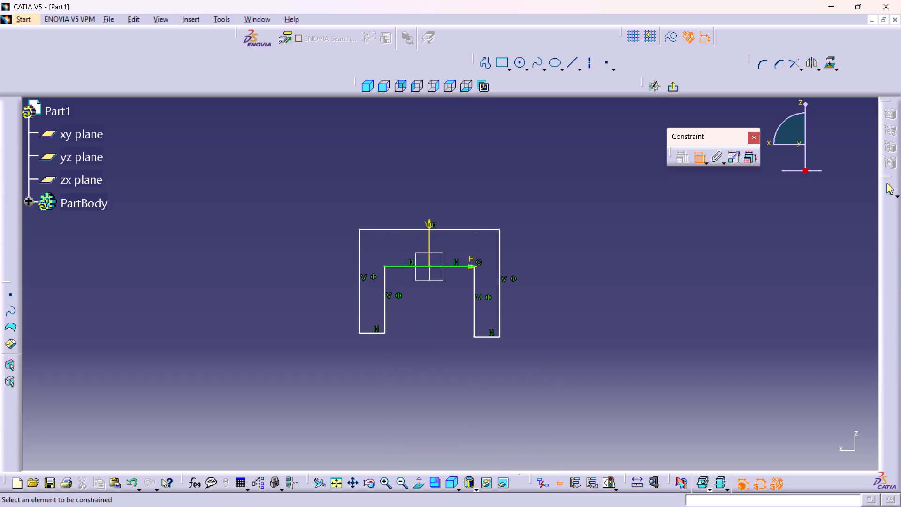
# Dimension the profile's two outer vertical edges and set both lengths to 60 mm.
pyautogui.moveTo(451, 330); pyautogui.dragTo(466, 341, button='middle')
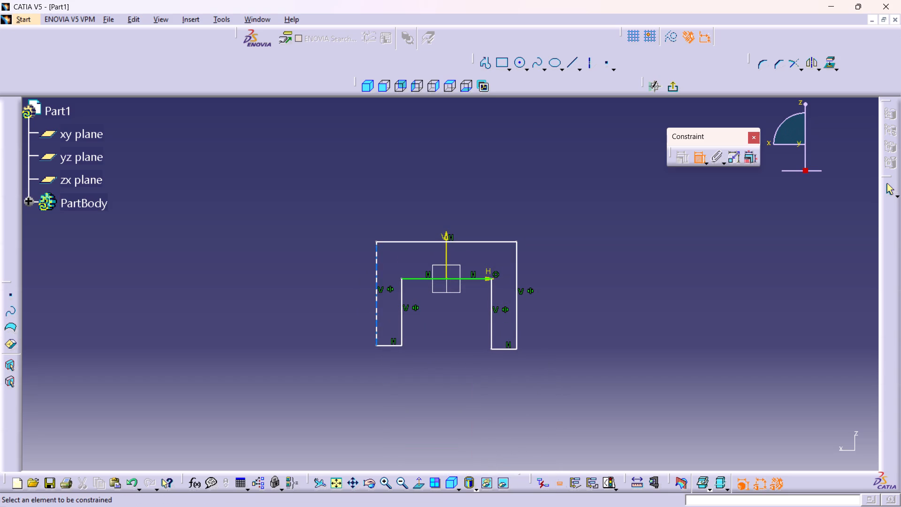
pyautogui.click(375, 288)
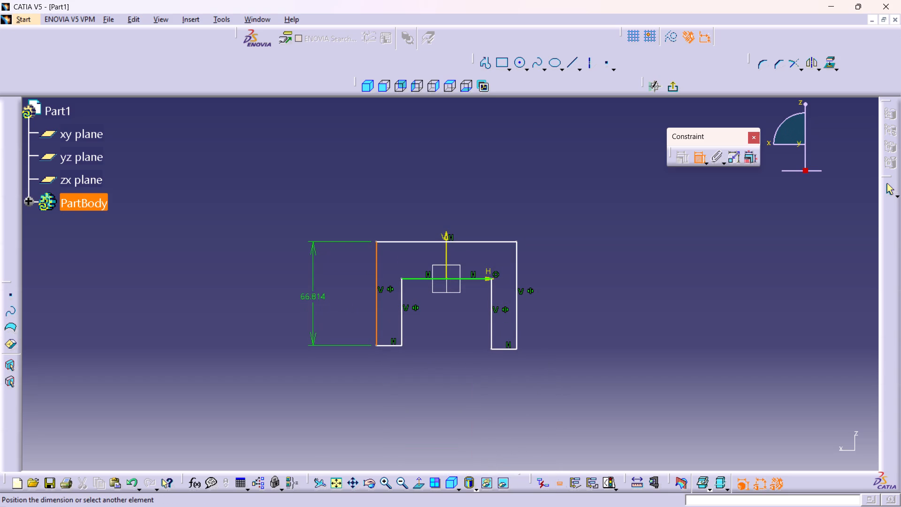
pyautogui.click(313, 299)
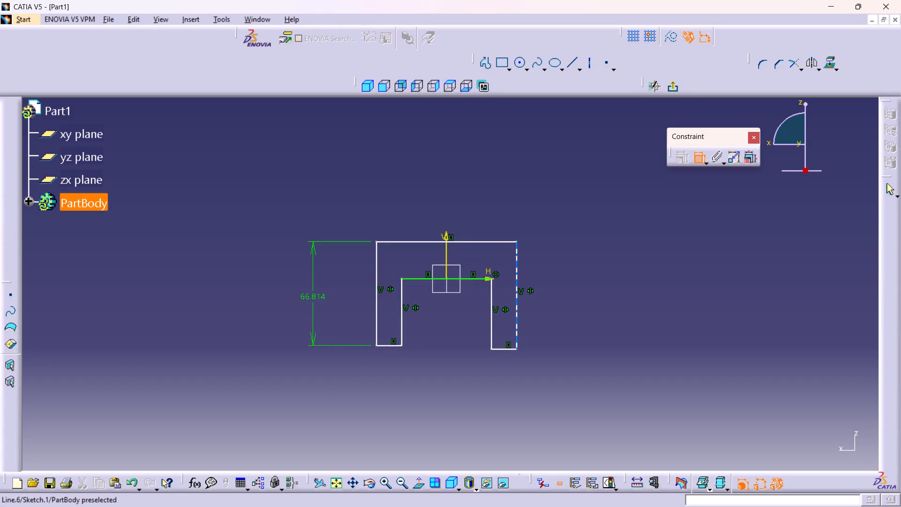
pyautogui.click(516, 308)
pyautogui.click(564, 296)
pyautogui.doubleClick(566, 289)
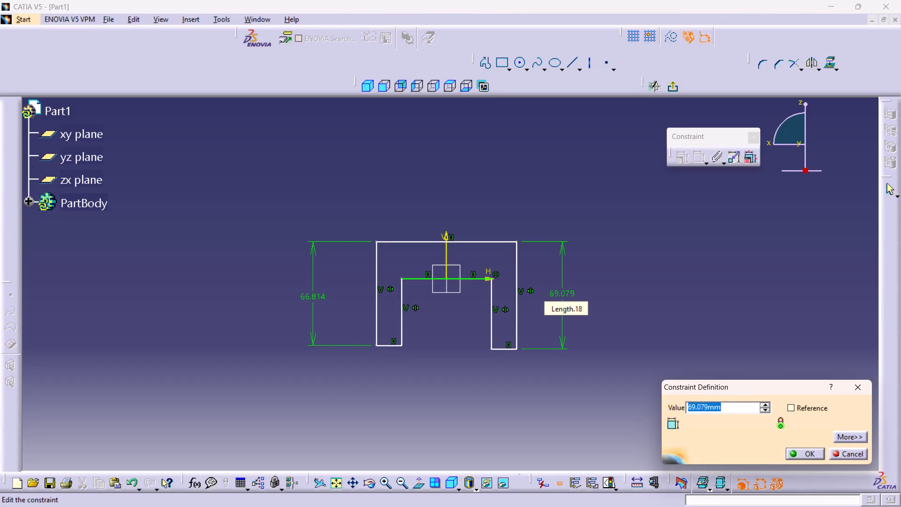
pyautogui.write('60')
pyautogui.press('Return')
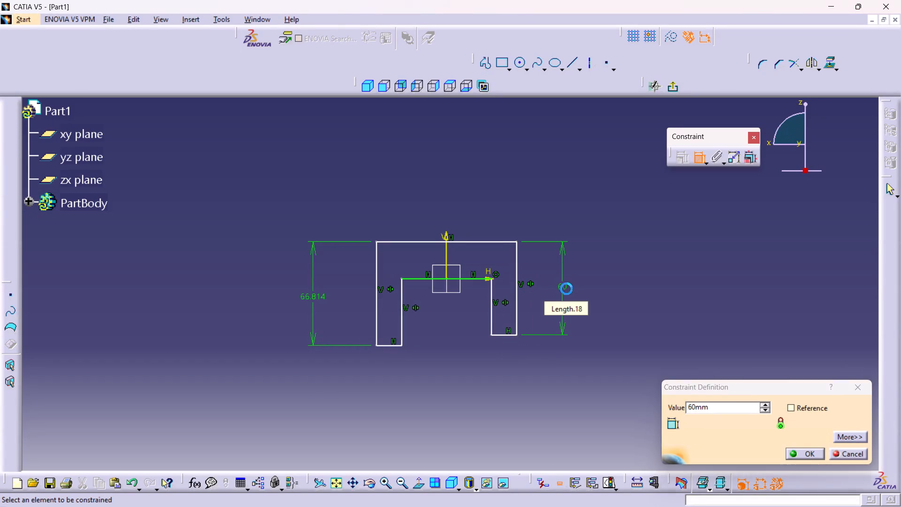
pyautogui.doubleClick(317, 294)
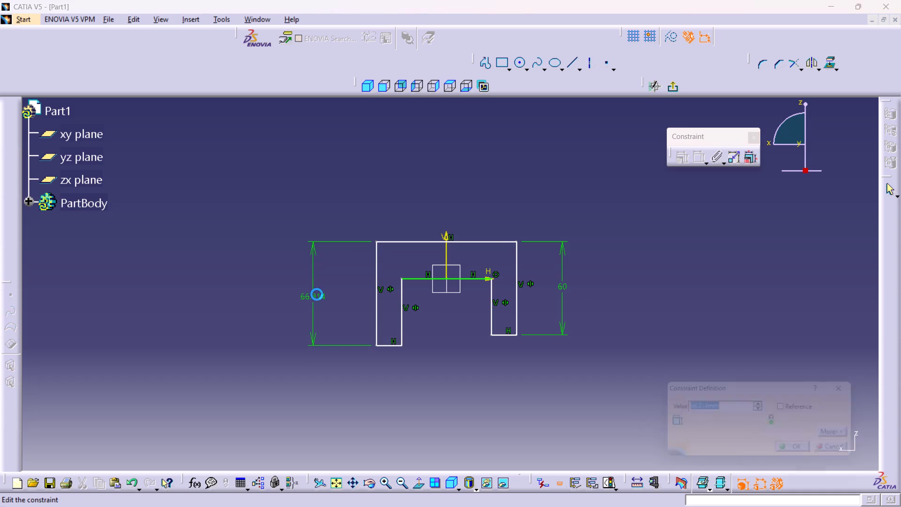
pyautogui.write('60')
pyautogui.press('Return')
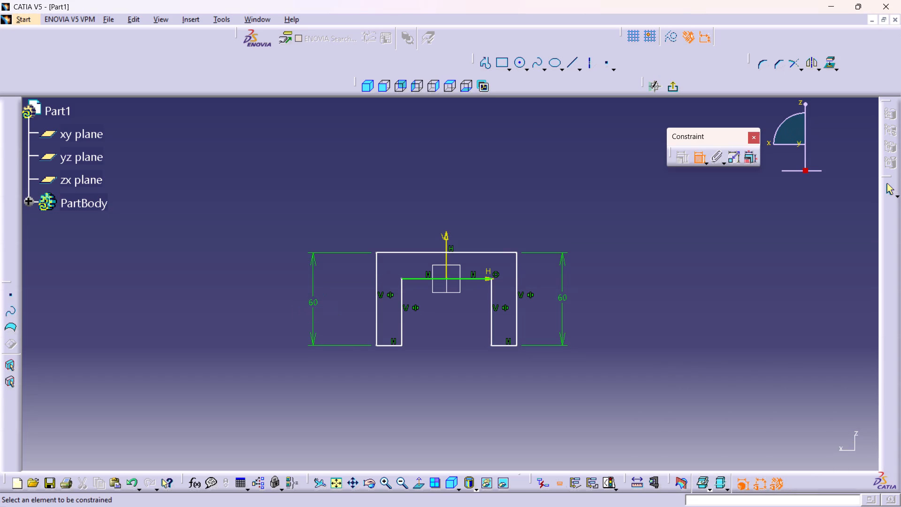
# Dimension the distance between the two inner vertical edges and set it to 35 mm.
pyautogui.moveTo(450, 328); pyautogui.dragTo(451, 310, button='middle')
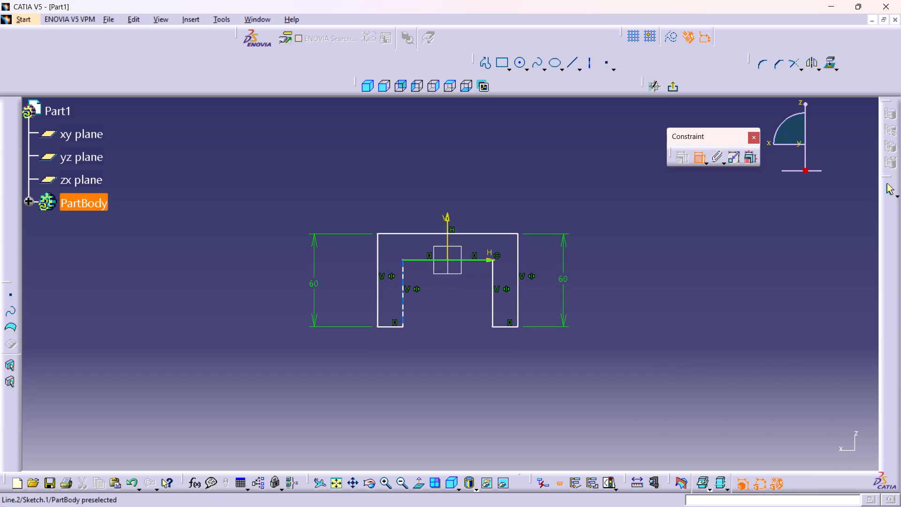
pyautogui.click(405, 314)
pyautogui.click(494, 308)
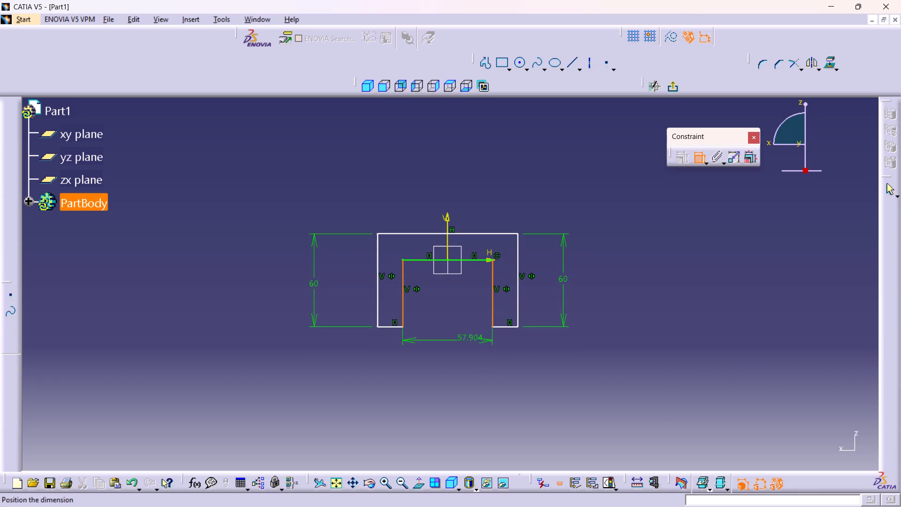
pyautogui.click(454, 388)
pyautogui.doubleClick(455, 383)
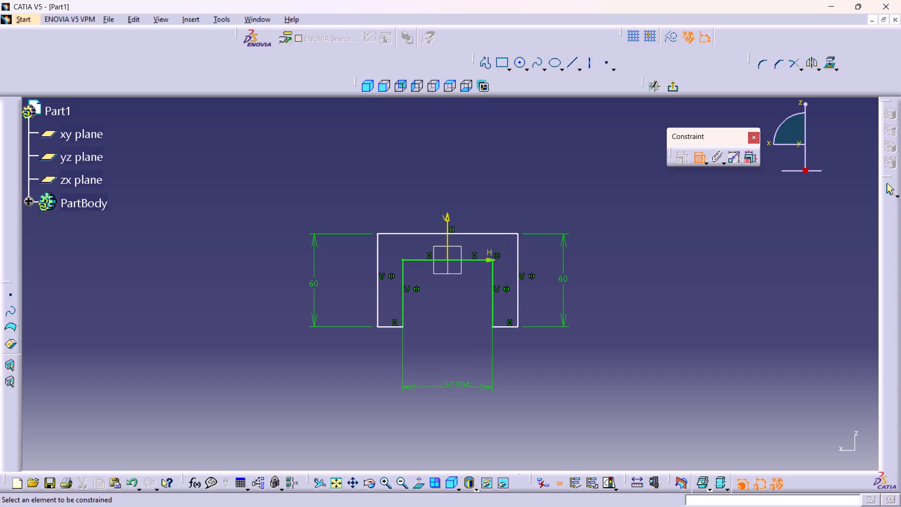
pyautogui.write('35')
pyautogui.press('Return')
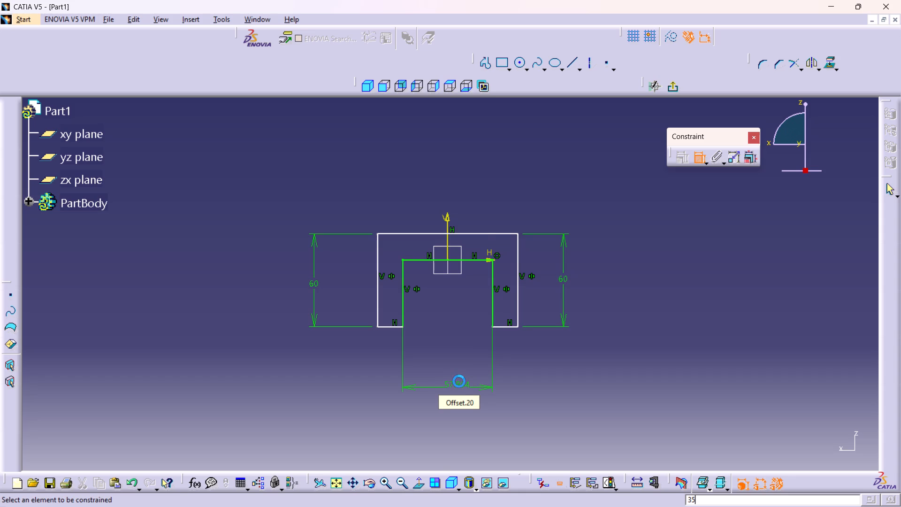
pyautogui.click(465, 283)
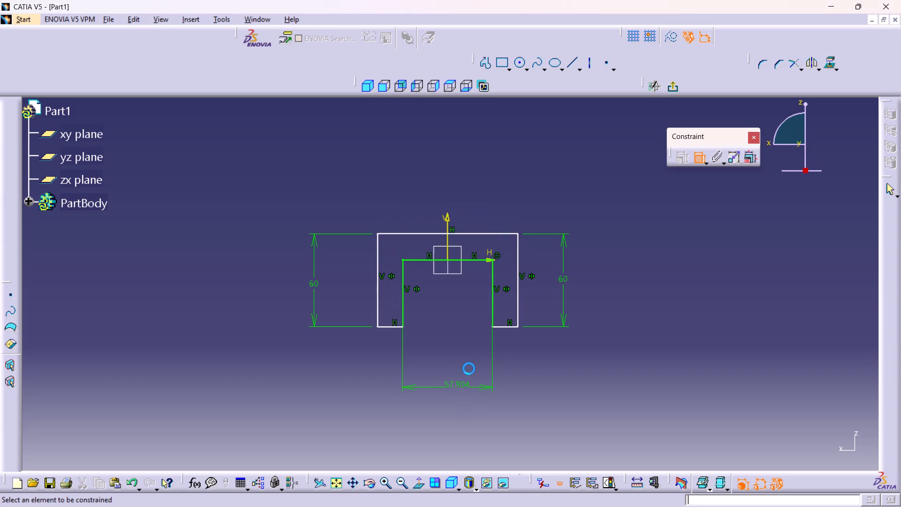
pyautogui.doubleClick(458, 382)
pyautogui.press('3')
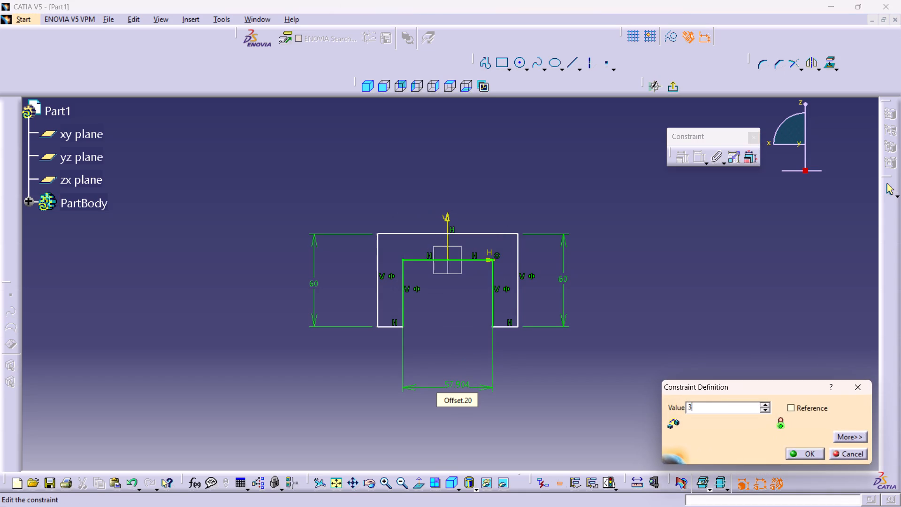
pyautogui.press('5')
pyautogui.press('Return')
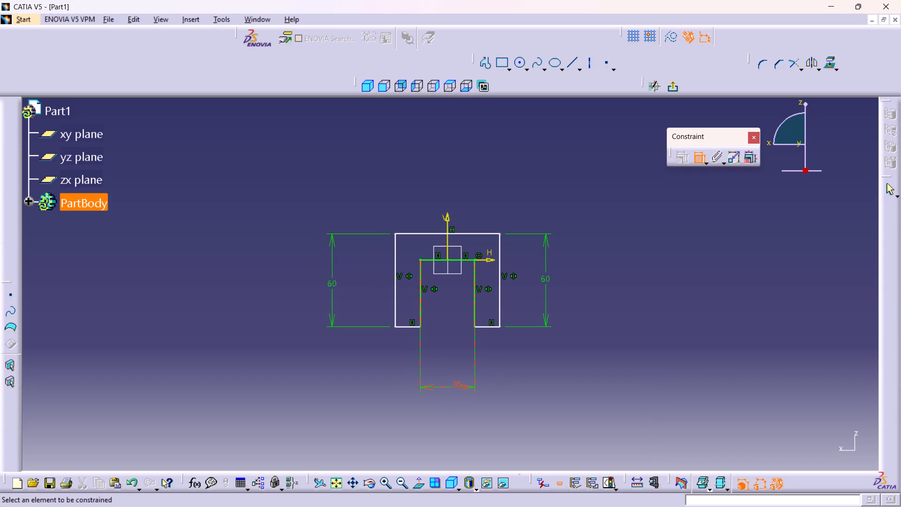
# Dimension the distance between the two outer vertical edges and set it to 75 mm.
pyautogui.click(393, 310)
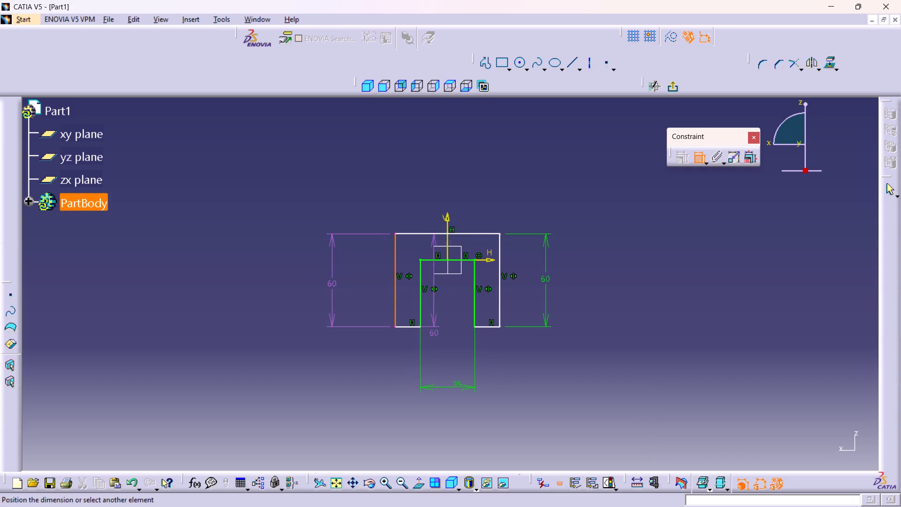
pyautogui.click(500, 311)
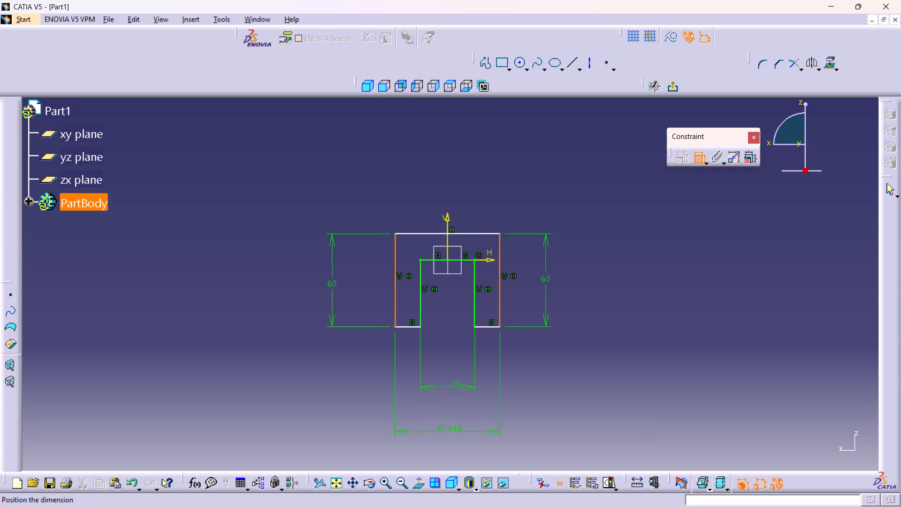
pyautogui.click(447, 432)
pyautogui.doubleClick(452, 430)
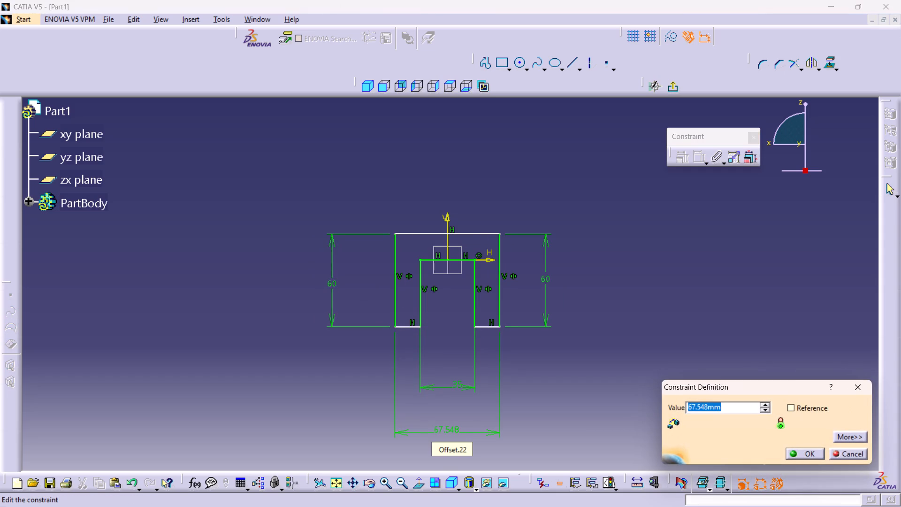
pyautogui.write('75')
pyautogui.press('Return')
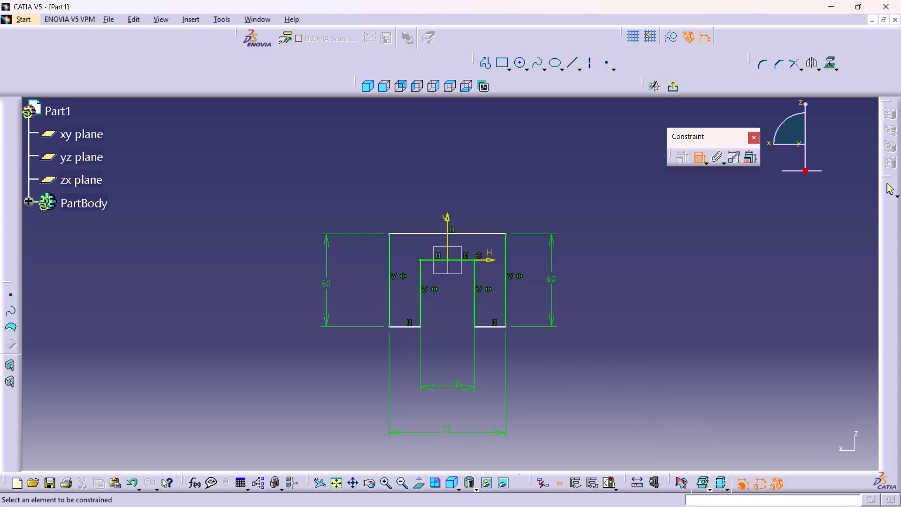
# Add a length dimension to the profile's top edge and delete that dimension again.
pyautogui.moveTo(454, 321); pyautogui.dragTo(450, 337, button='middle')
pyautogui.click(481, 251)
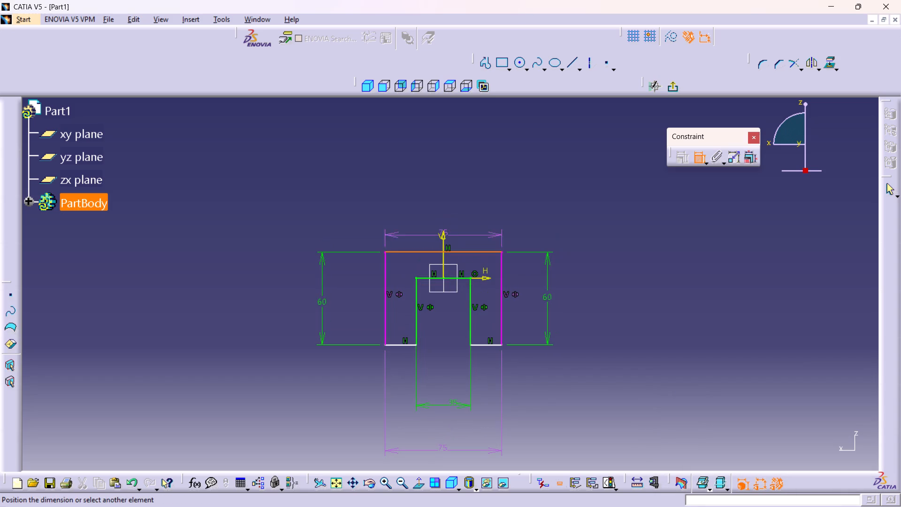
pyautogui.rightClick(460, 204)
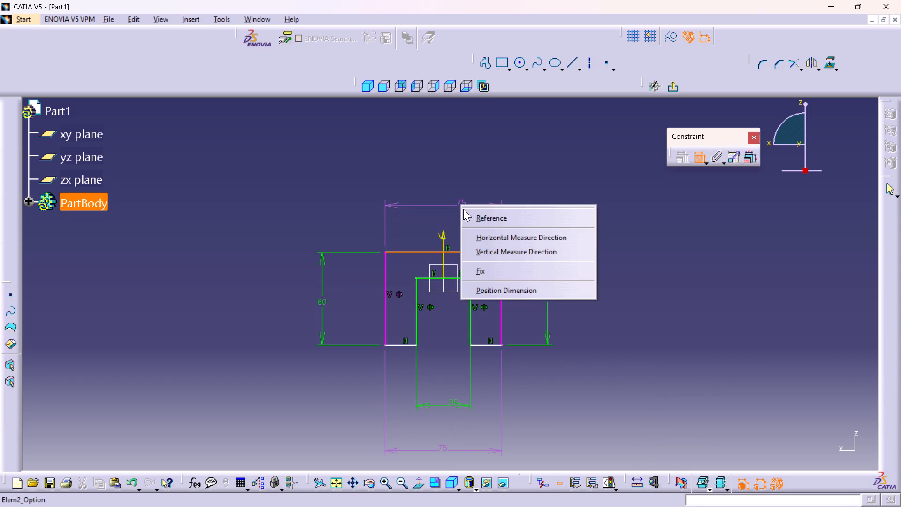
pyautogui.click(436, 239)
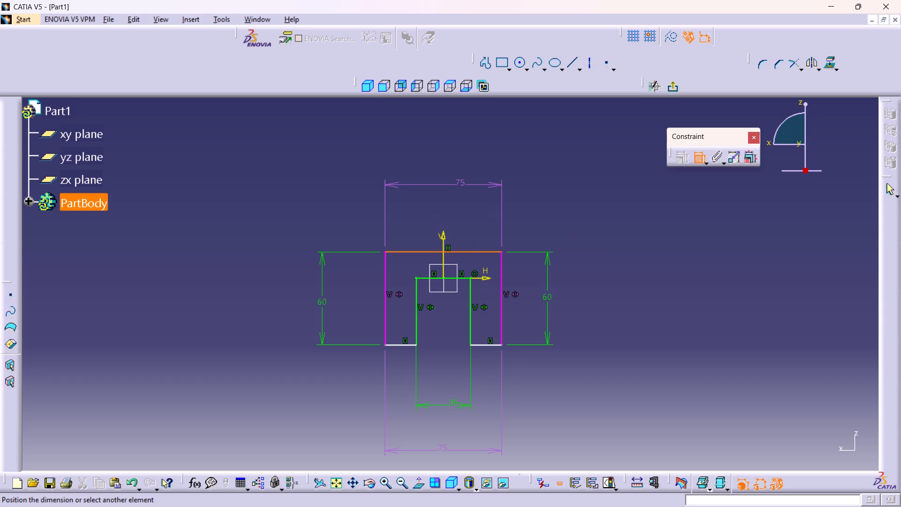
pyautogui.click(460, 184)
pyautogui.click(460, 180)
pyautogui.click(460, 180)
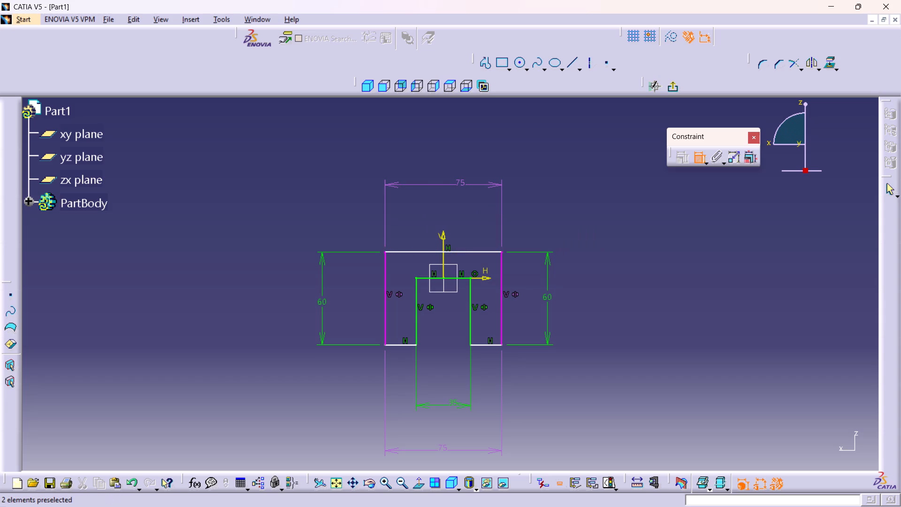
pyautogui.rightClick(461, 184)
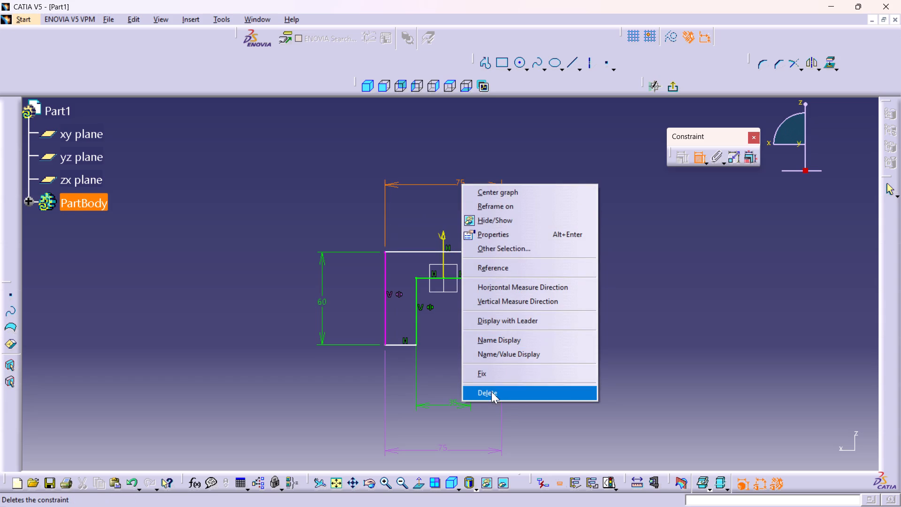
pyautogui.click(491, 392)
# Dimension the length of the left leg's inner vertical edge and set it to 40 mm.
pyautogui.moveTo(546, 388); pyautogui.dragTo(542, 357, button='middle')
pyautogui.moveTo(527, 360); pyautogui.dragTo(538, 341, button='middle')
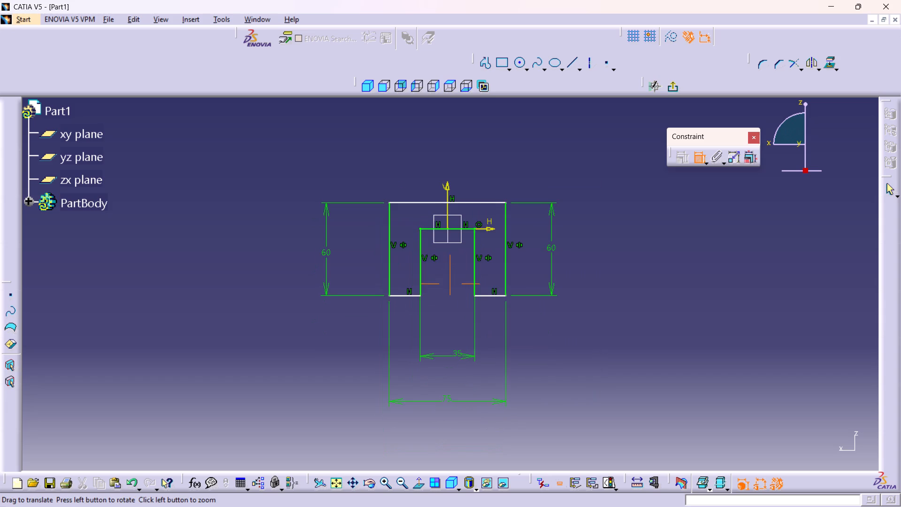
pyautogui.moveTo(538, 341); pyautogui.dragTo(538, 340, button='middle')
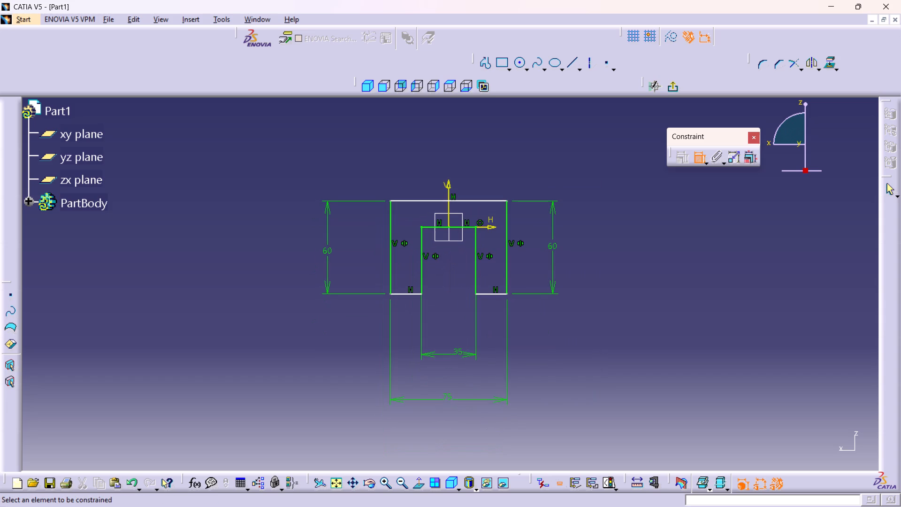
pyautogui.click(421, 257)
pyautogui.click(222, 275)
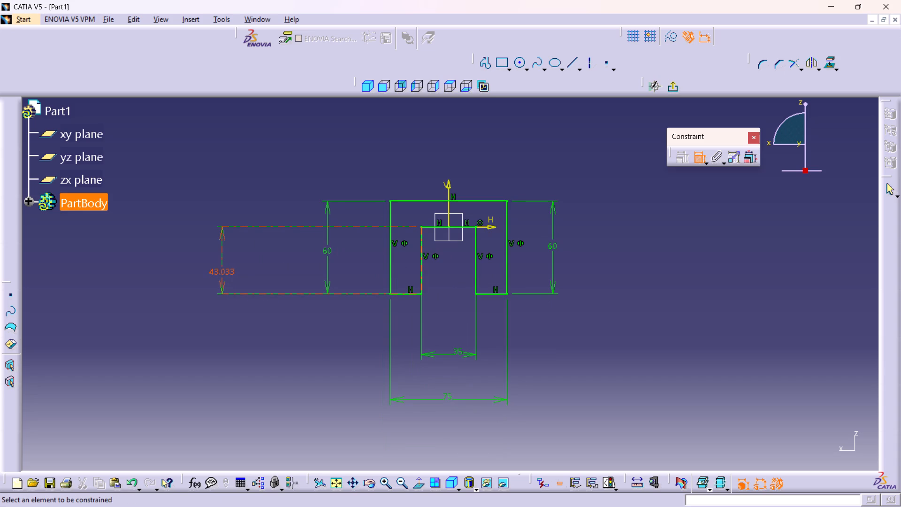
pyautogui.doubleClick(220, 267)
pyautogui.write('40')
pyautogui.press('Return')
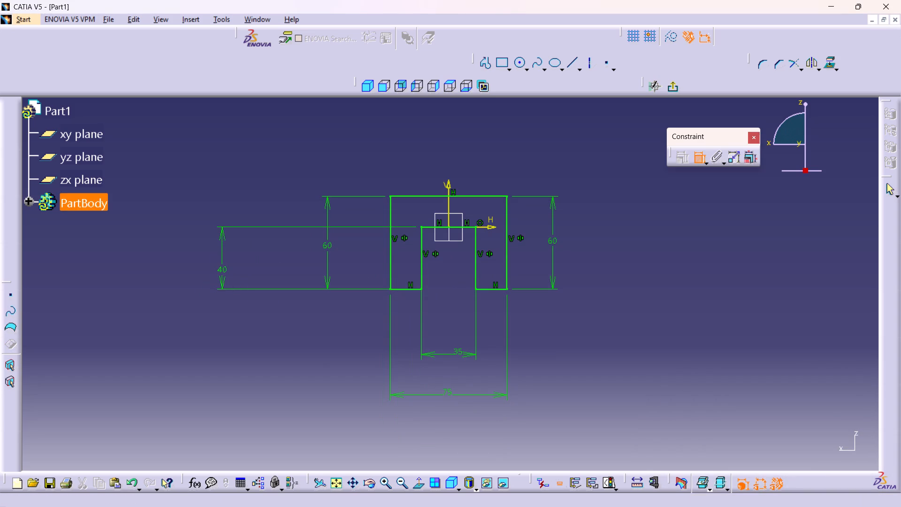
# Exit the sketch and pad the inverted-U profile with a length of 45 mm and mirrored extent.
pyautogui.moveTo(580, 167); pyautogui.dragTo(568, 205, button='middle')
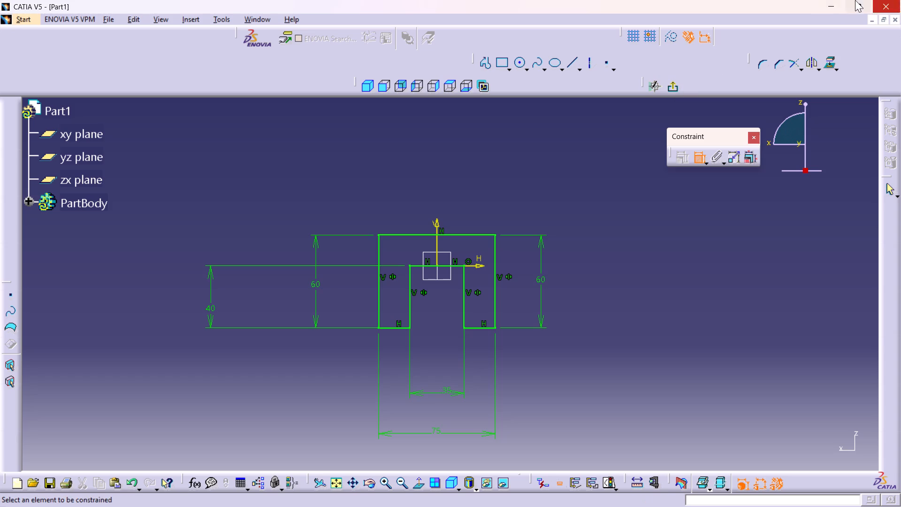
pyautogui.click(672, 84)
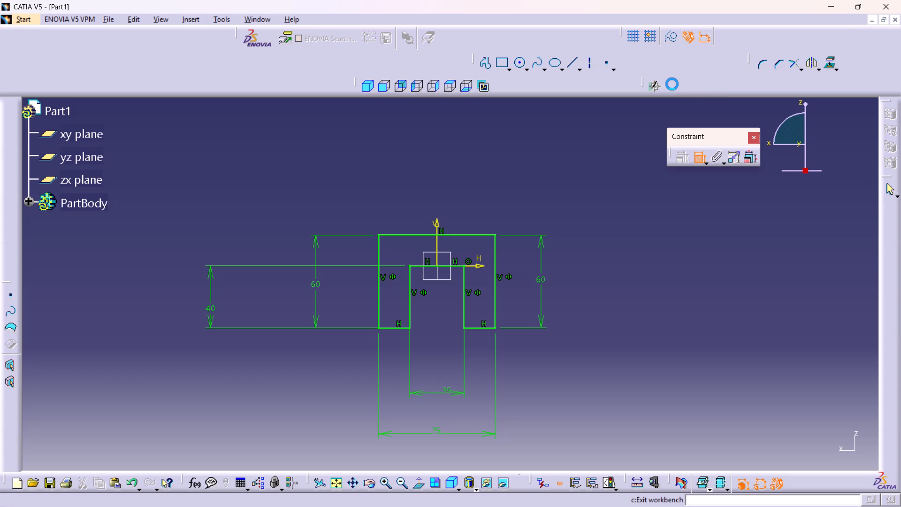
pyautogui.click(516, 41)
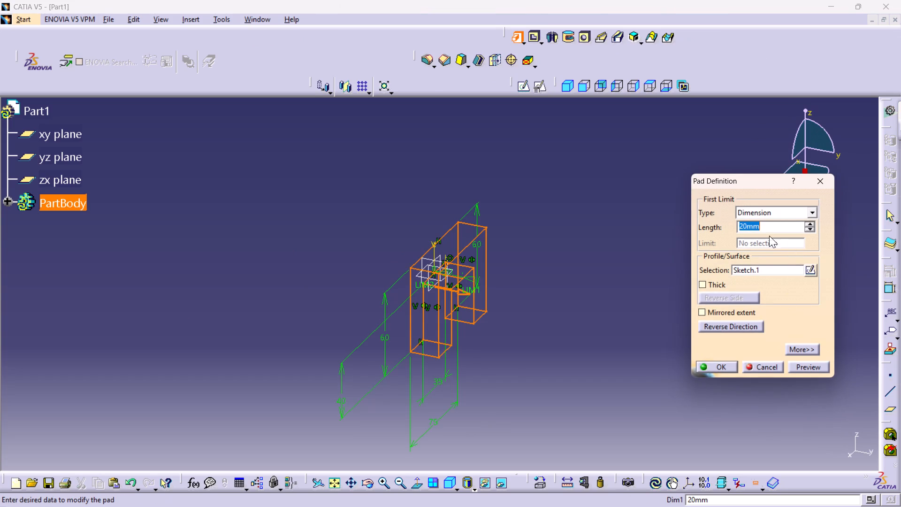
pyautogui.click(722, 313)
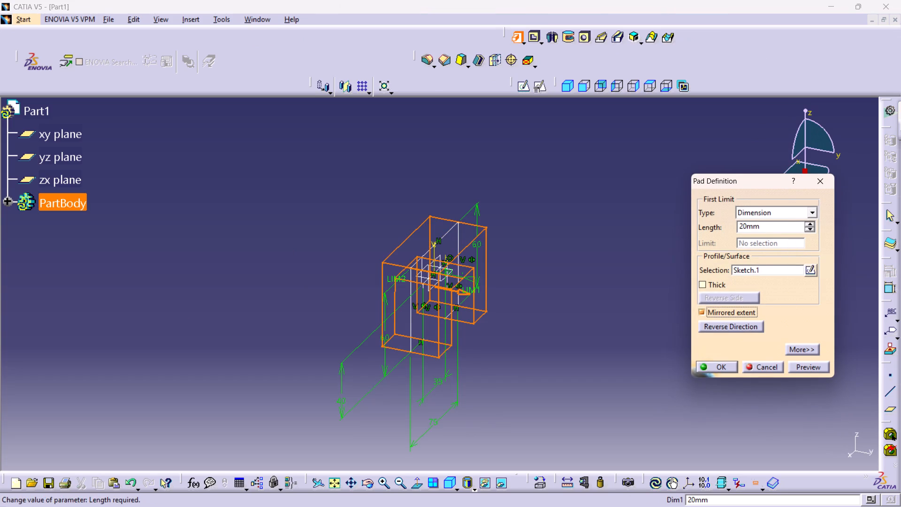
pyautogui.doubleClick(773, 228)
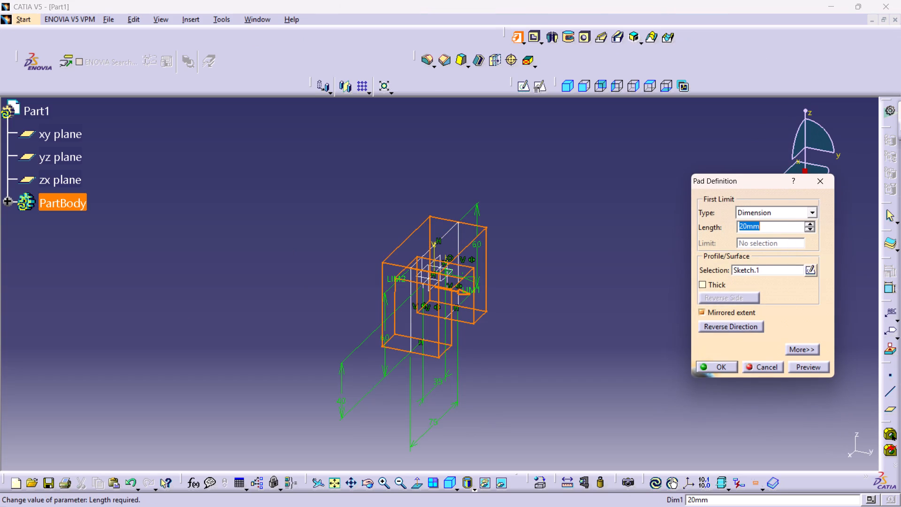
pyautogui.write('45')
pyautogui.press('Return')
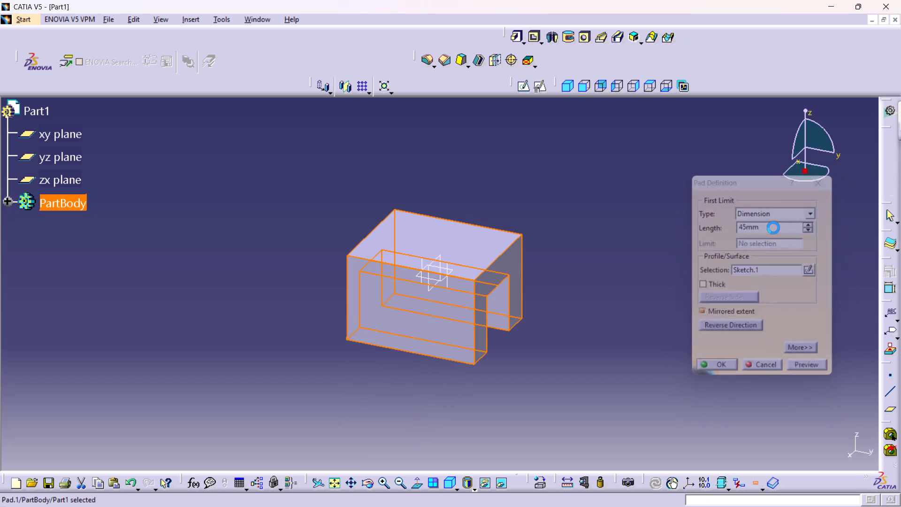
pyautogui.click(659, 289)
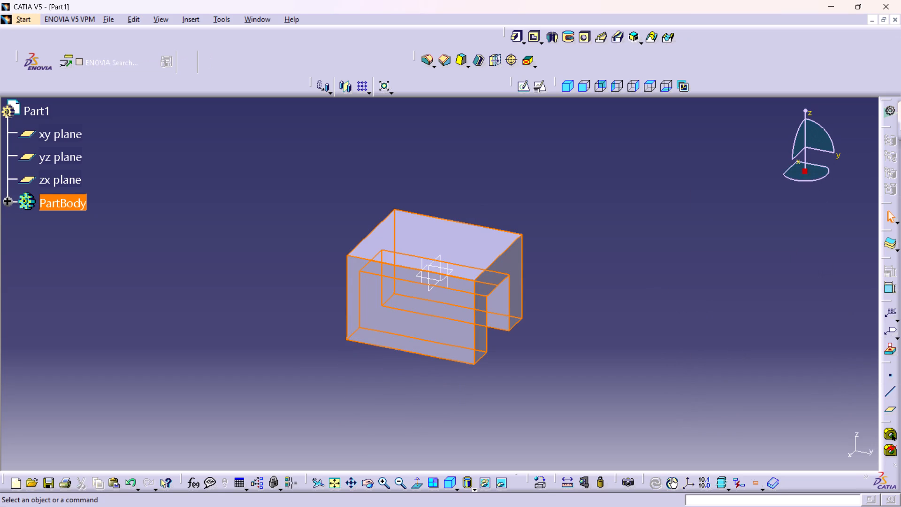
# Examine the padded inverted-U body from above, below and the sides.
pyautogui.moveTo(699, 249); pyautogui.dragTo(578, 269, button='middle')
pyautogui.moveTo(699, 249); pyautogui.dragTo(578, 269, button='right')
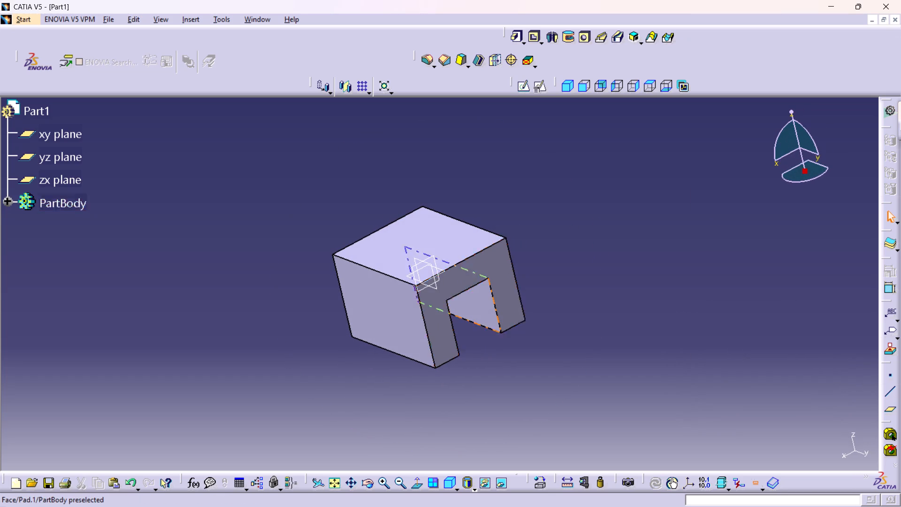
pyautogui.moveTo(433, 305); pyautogui.dragTo(479, 177, button='middle')
pyautogui.moveTo(433, 305); pyautogui.dragTo(479, 177, button='right')
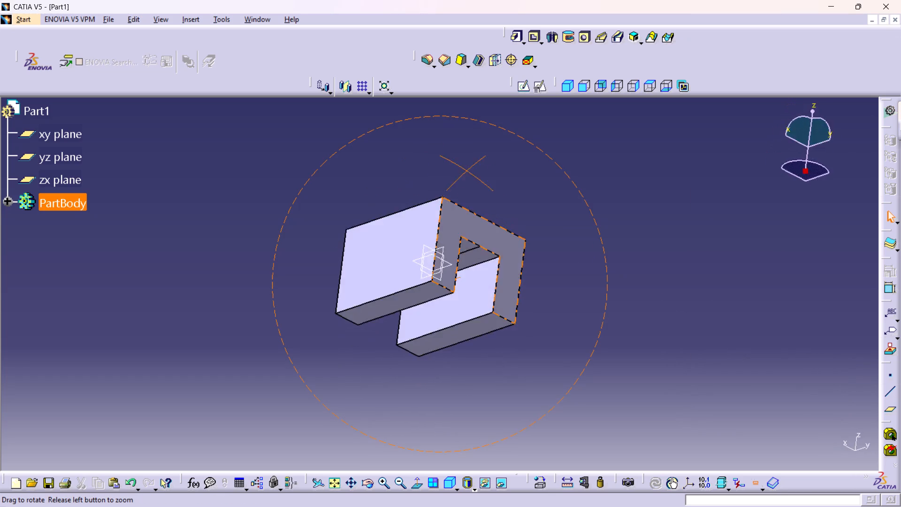
pyautogui.moveTo(479, 177); pyautogui.dragTo(389, 335, button='right')
pyautogui.moveTo(479, 177); pyautogui.dragTo(450, 331, button='middle')
pyautogui.moveTo(420, 352); pyautogui.dragTo(416, 353, button='middle')
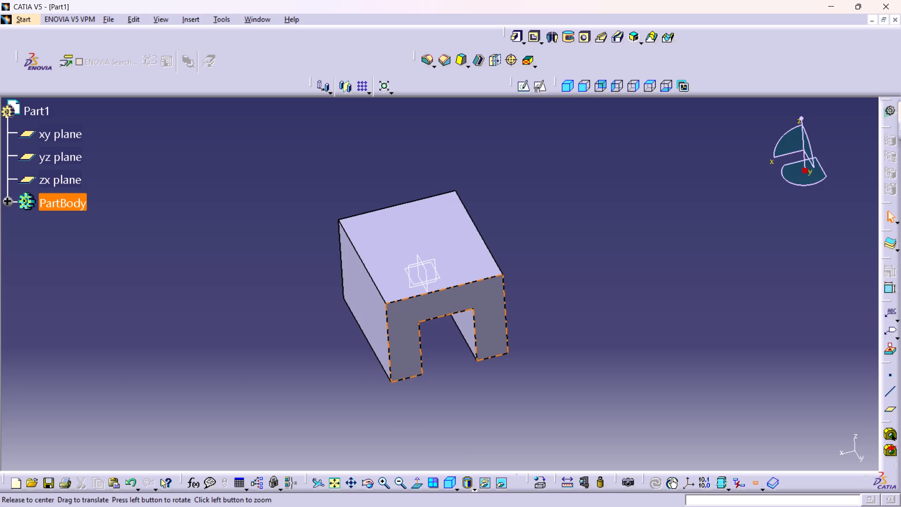
pyautogui.moveTo(416, 353); pyautogui.dragTo(414, 354, button='middle')
pyautogui.moveTo(410, 357); pyautogui.dragTo(470, 310, button='middle')
pyautogui.moveTo(410, 357); pyautogui.dragTo(470, 310, button='right')
pyautogui.moveTo(391, 323); pyautogui.dragTo(393, 323, button='middle')
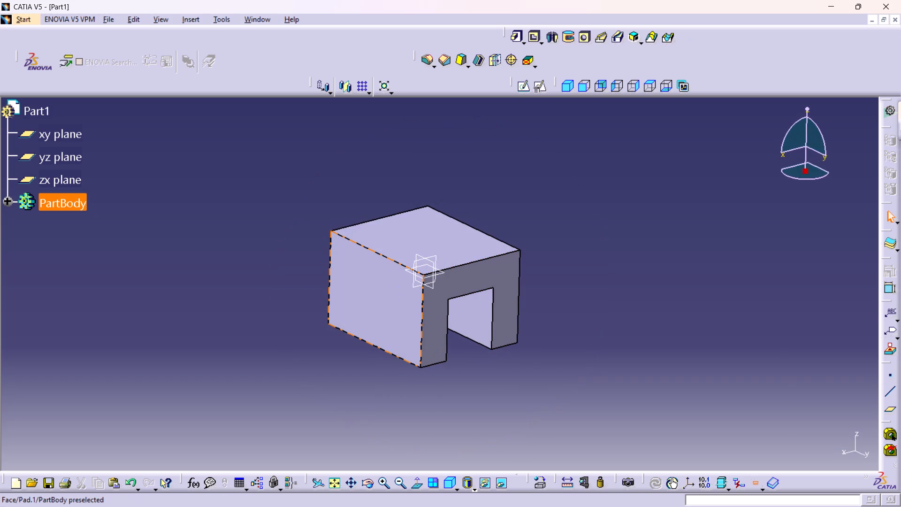
pyautogui.moveTo(393, 323); pyautogui.dragTo(468, 351, button='middle')
pyautogui.moveTo(396, 324); pyautogui.dragTo(468, 351, button='right')
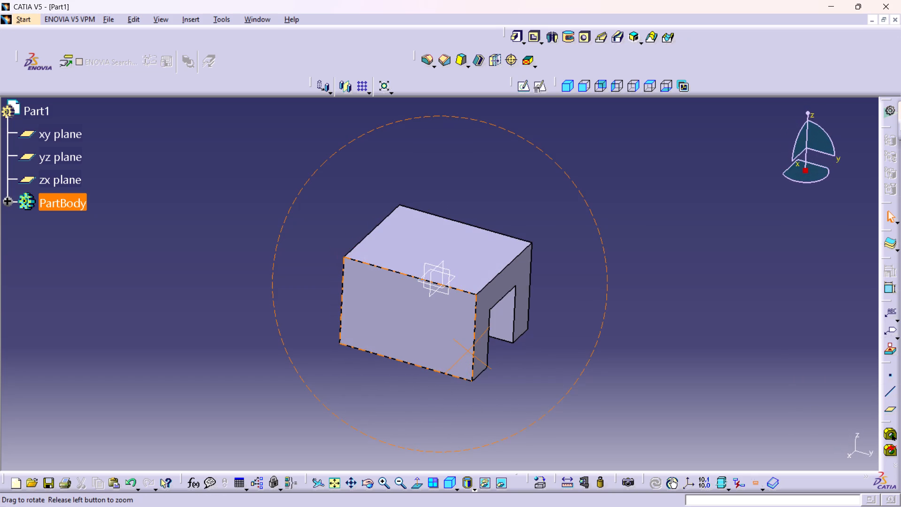
pyautogui.moveTo(468, 351); pyautogui.dragTo(470, 349, button='right')
pyautogui.moveTo(468, 351); pyautogui.dragTo(470, 349, button='middle')
# Create a positioned sketch on the pad's outer side face parallel to the yz plane, keeping implicit origin and orientation.
pyautogui.moveTo(640, 316); pyautogui.dragTo(611, 353, button='middle')
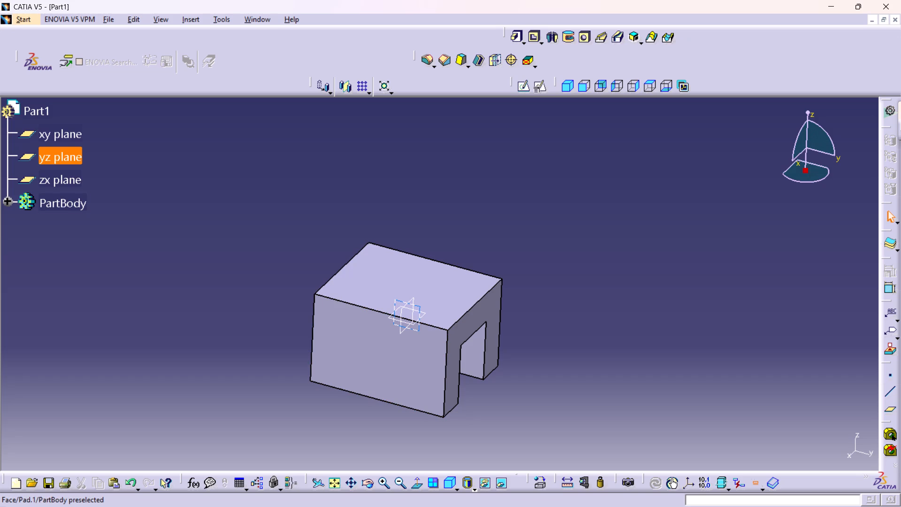
pyautogui.click(428, 365)
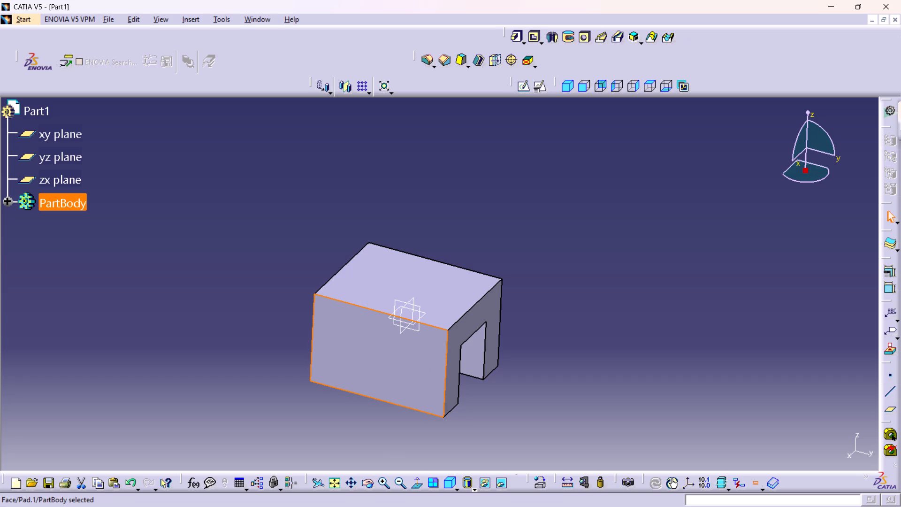
pyautogui.click(538, 87)
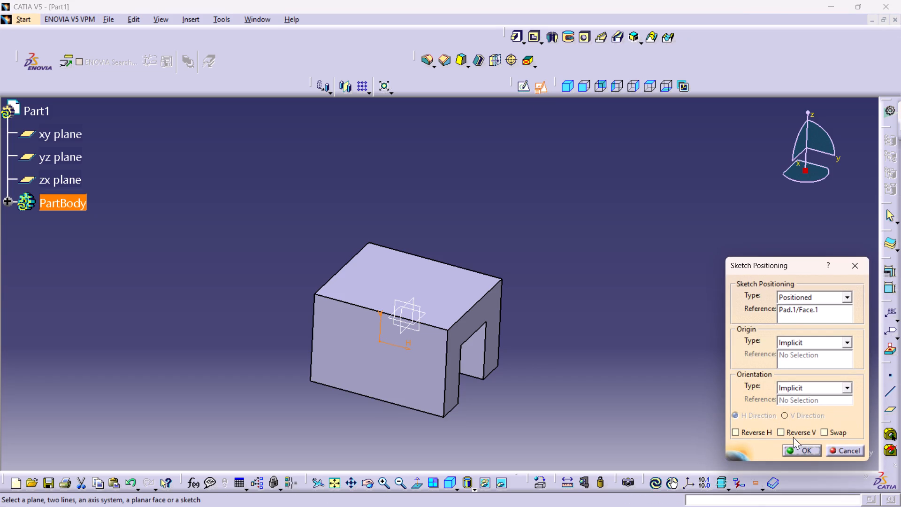
pyautogui.click(790, 450)
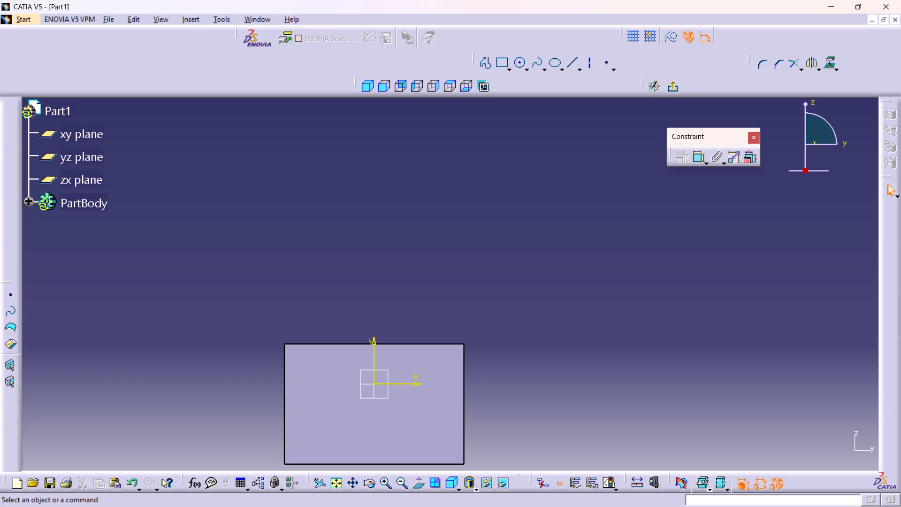
pyautogui.moveTo(537, 379); pyautogui.dragTo(593, 313, button='middle')
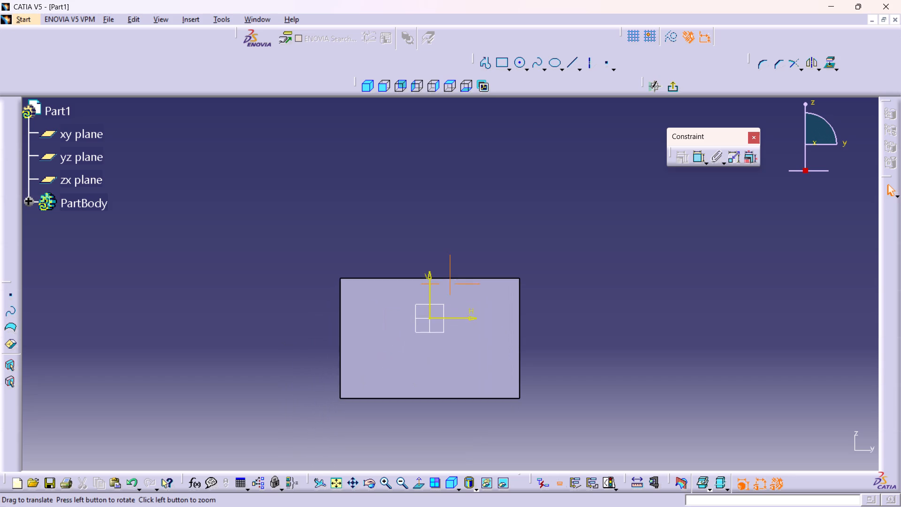
pyautogui.moveTo(593, 313); pyautogui.dragTo(593, 312, button='middle')
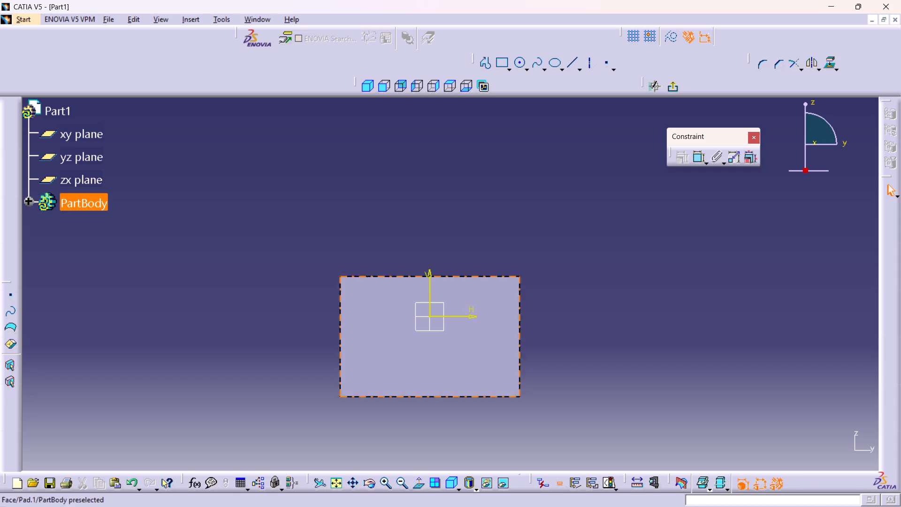
# Sketch a closed right trapezoid above the pad's face, about 88 mm along its base and 44 mm high, sloping on the positive H side.
pyautogui.doubleClick(486, 64)
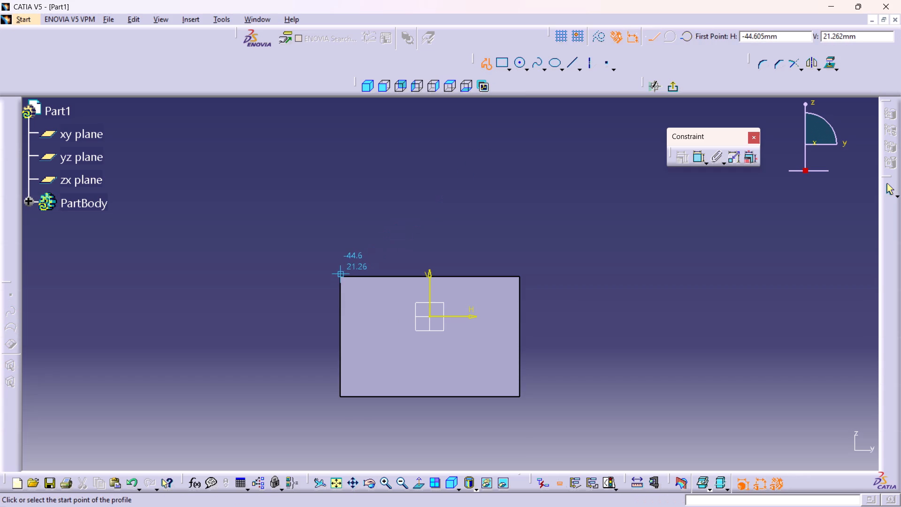
pyautogui.click(341, 265)
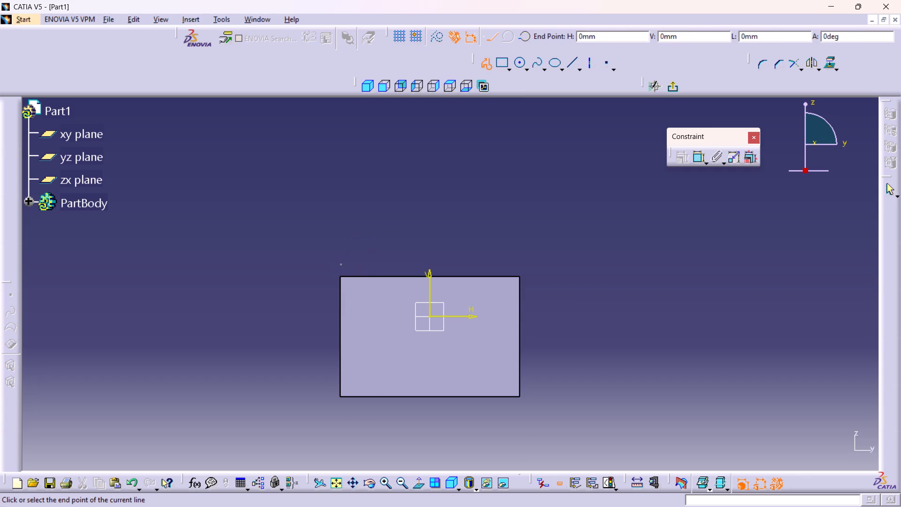
pyautogui.click(340, 177)
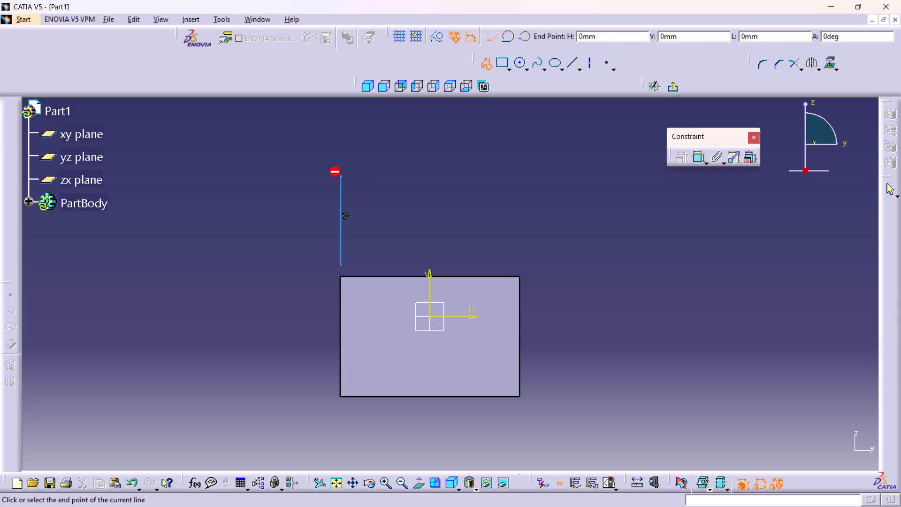
pyautogui.click(441, 175)
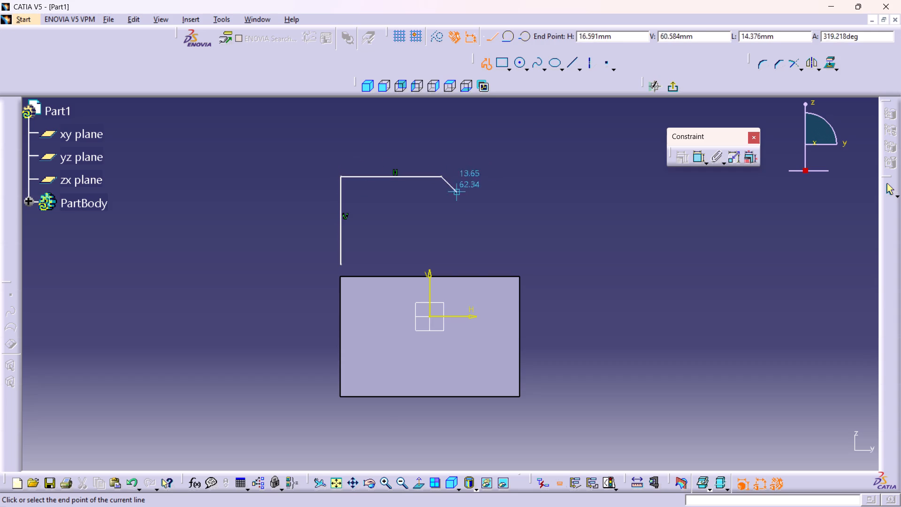
pyautogui.click(517, 265)
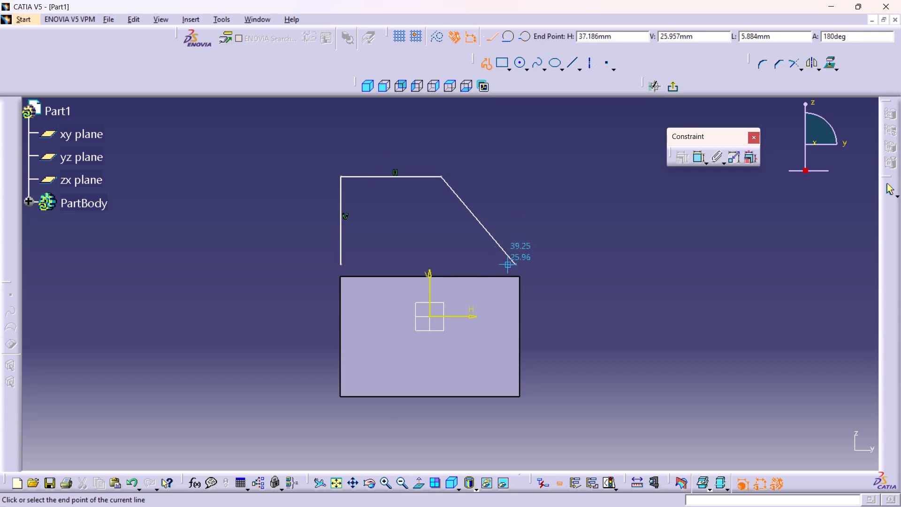
pyautogui.click(340, 267)
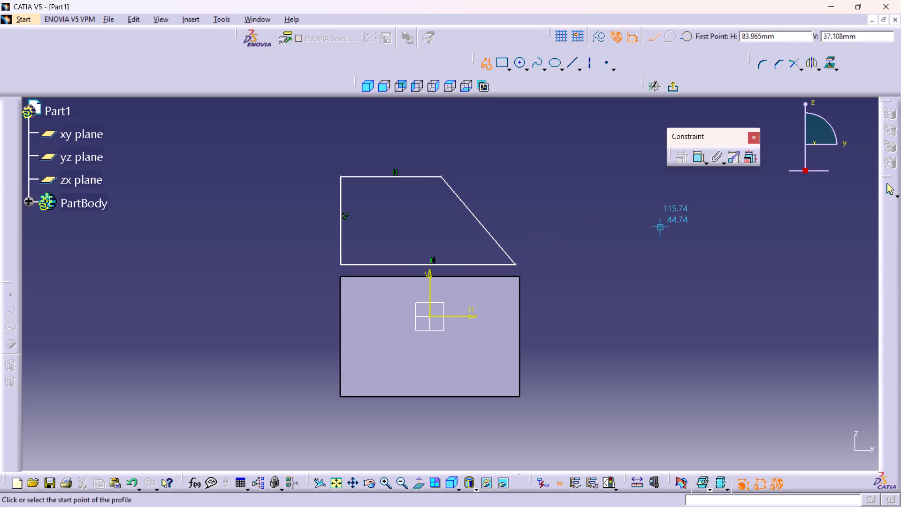
pyautogui.click(889, 192)
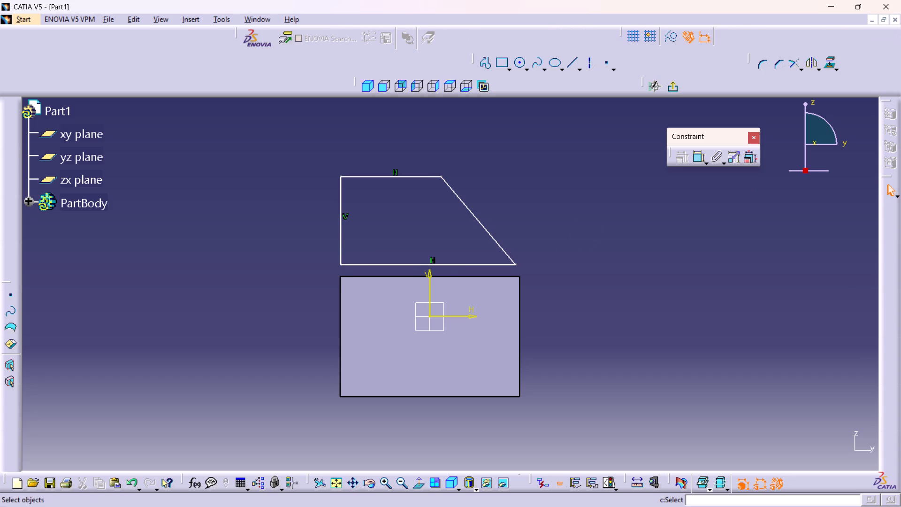
# Dimension the length of the trapezoid's bottom edge and set it to 90 mm.
pyautogui.moveTo(596, 235); pyautogui.dragTo(602, 246, button='middle')
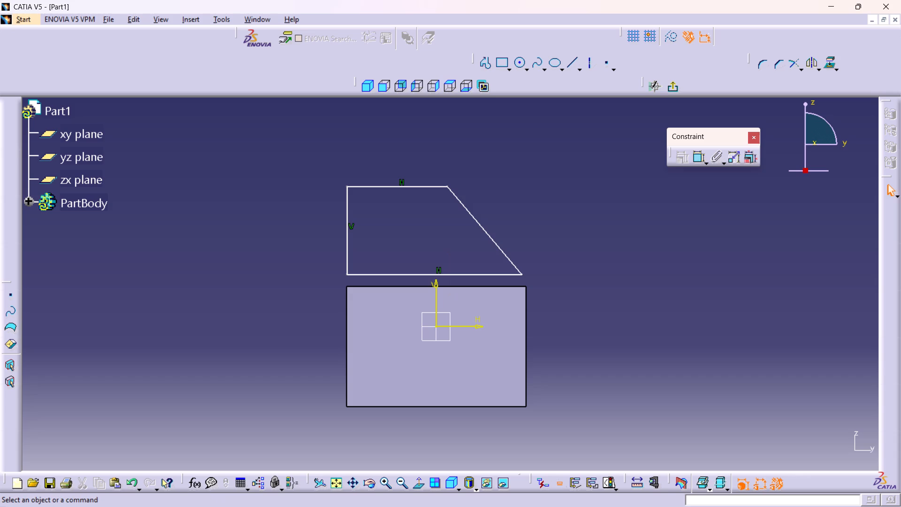
pyautogui.moveTo(549, 236); pyautogui.dragTo(551, 244, button='middle')
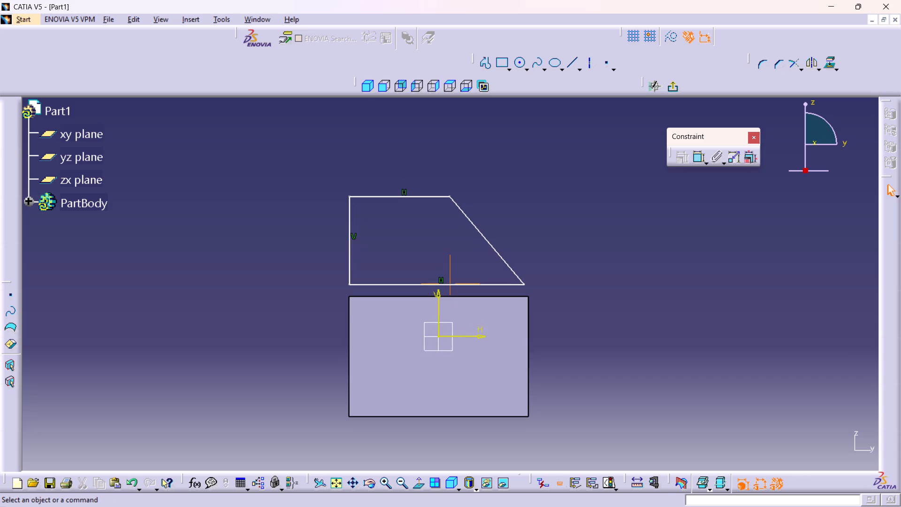
pyautogui.moveTo(551, 244); pyautogui.dragTo(551, 244, button='middle')
pyautogui.moveTo(555, 245); pyautogui.dragTo(550, 240, button='middle')
pyautogui.moveTo(532, 272); pyautogui.dragTo(528, 254, button='middle')
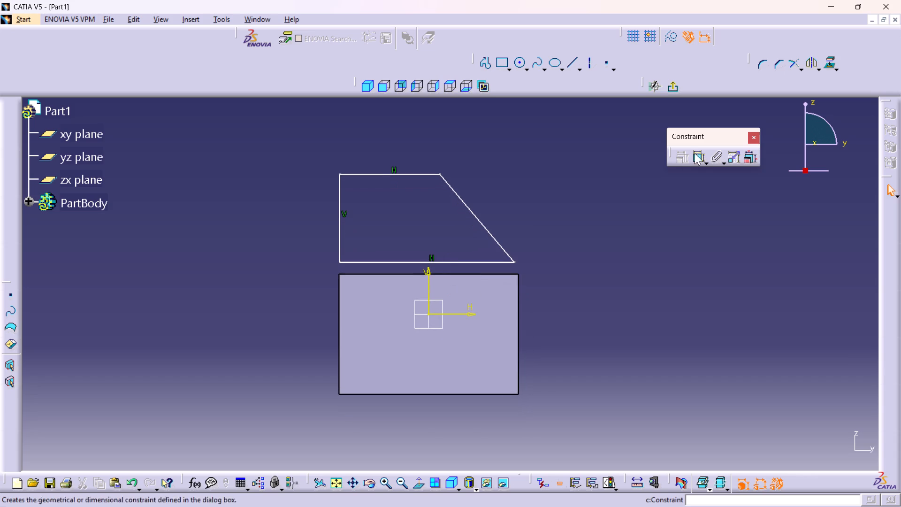
pyautogui.doubleClick(702, 155)
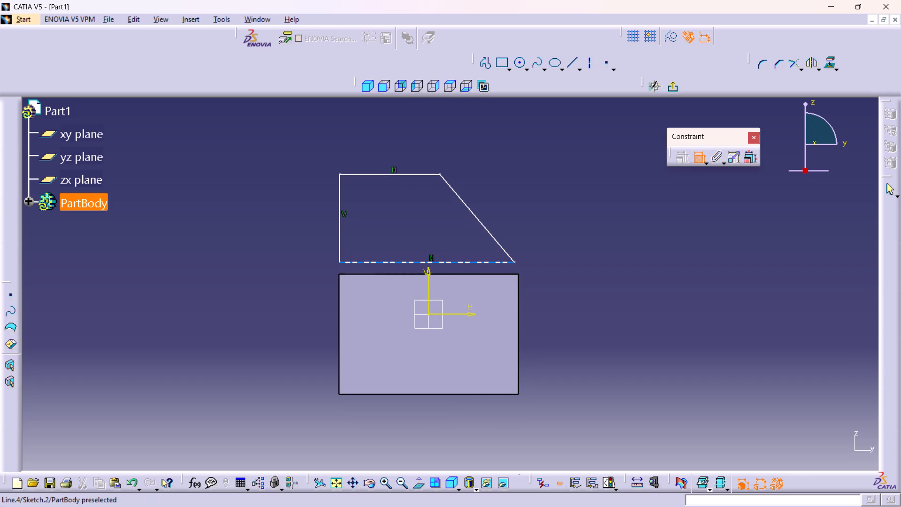
pyautogui.click(481, 261)
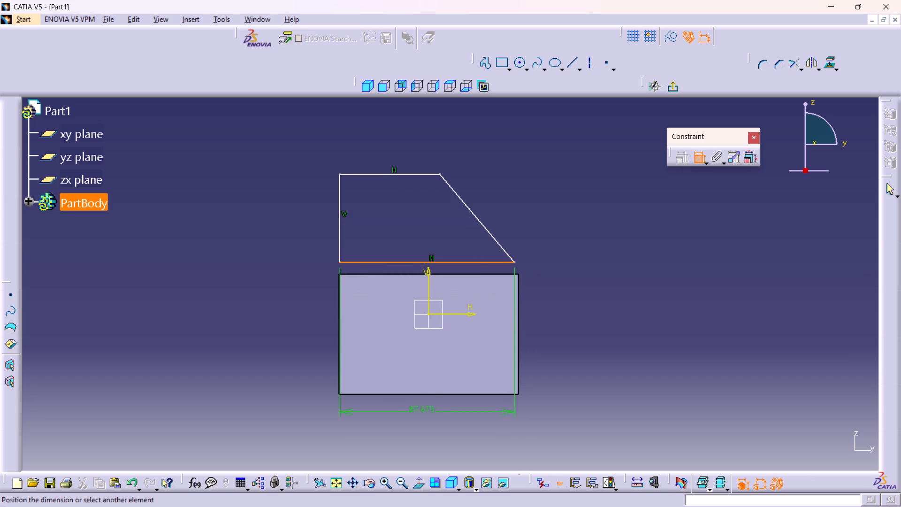
pyautogui.click(434, 433)
pyautogui.doubleClick(430, 428)
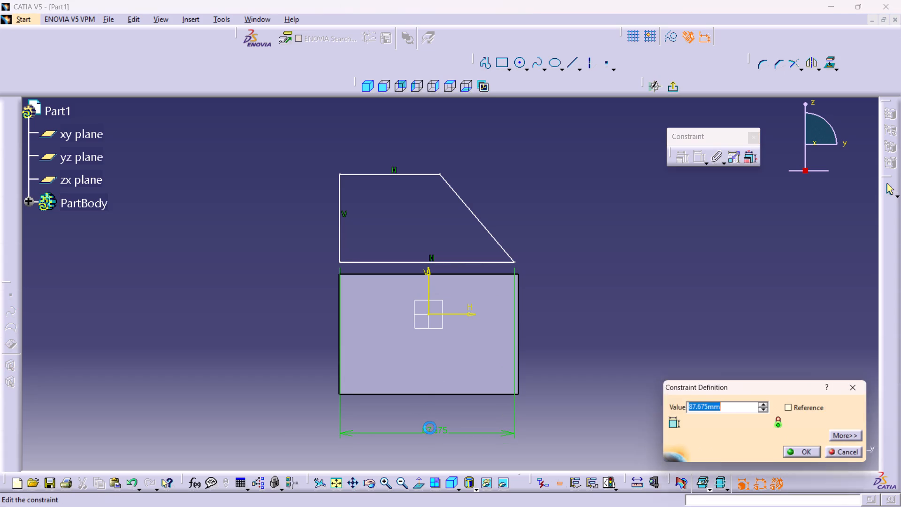
pyautogui.write('90')
pyautogui.press('Return')
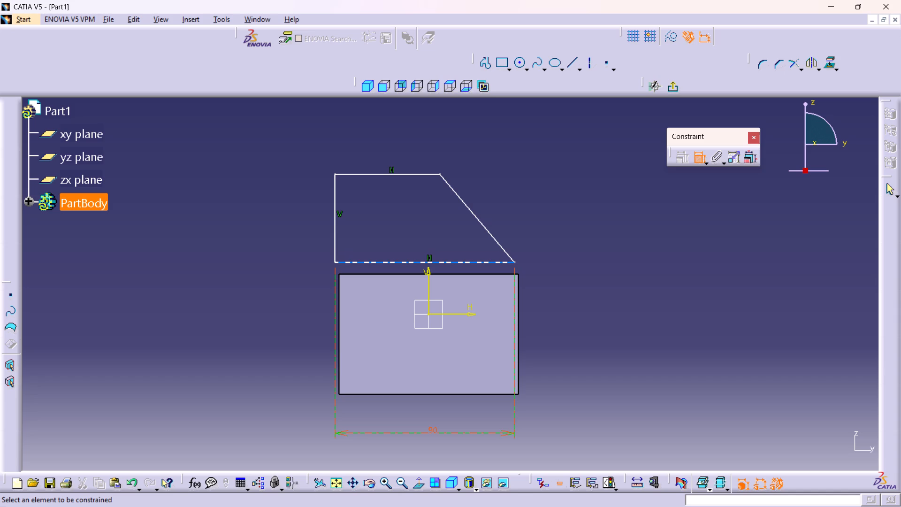
# Dimension the length of the trapezoid's vertical edge.
pyautogui.moveTo(525, 364); pyautogui.dragTo(557, 357, button='middle')
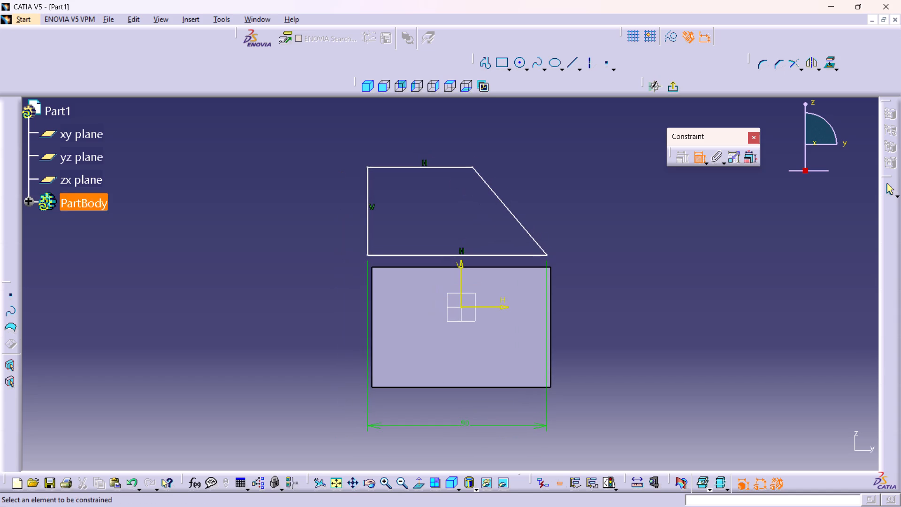
pyautogui.click(367, 221)
pyautogui.click(301, 211)
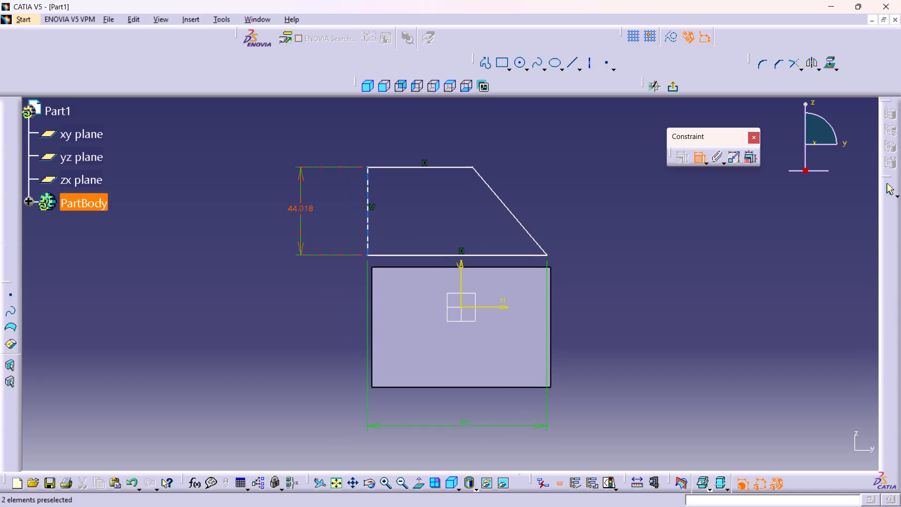
pyautogui.doubleClick(299, 208)
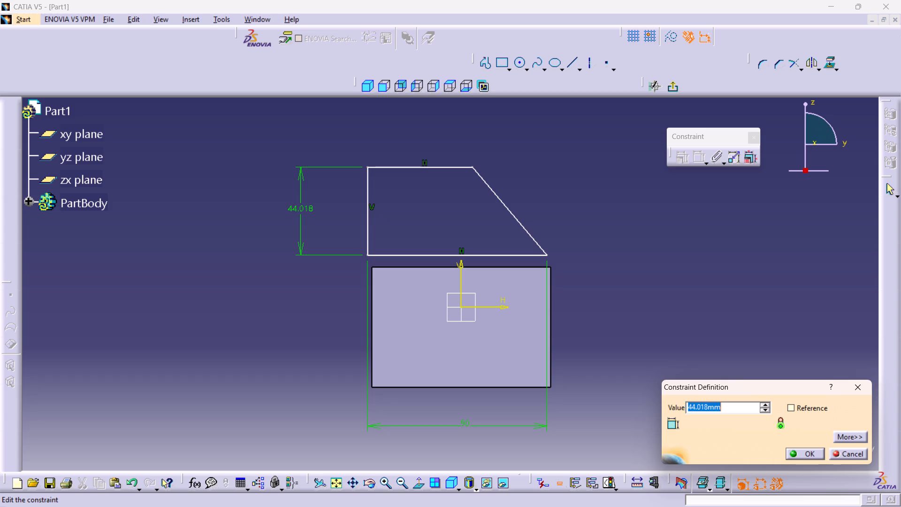
pyautogui.moveTo(607, 246); pyautogui.dragTo(585, 266, button='middle')
pyautogui.moveTo(584, 300); pyautogui.dragTo(573, 277, button='middle')
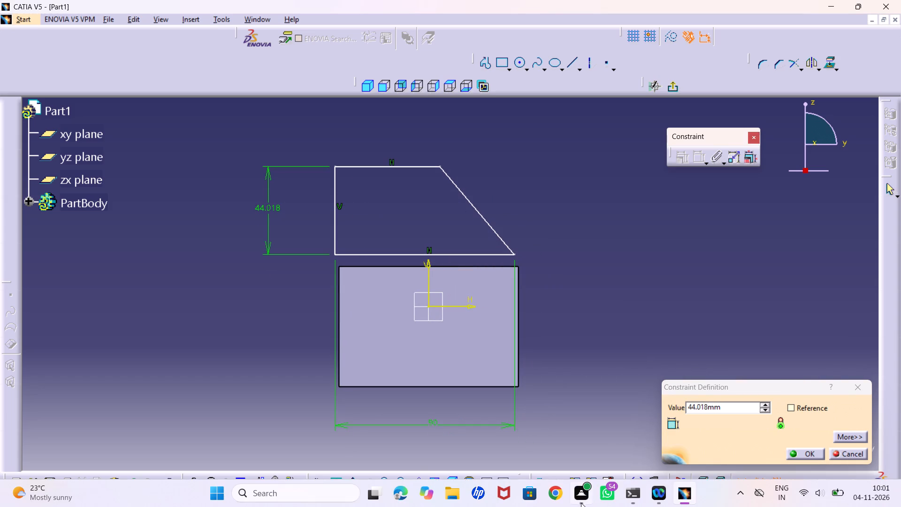
pyautogui.moveTo(529, 326); pyautogui.dragTo(539, 340, button='middle')
pyautogui.moveTo(560, 317); pyautogui.dragTo(560, 324, button='middle')
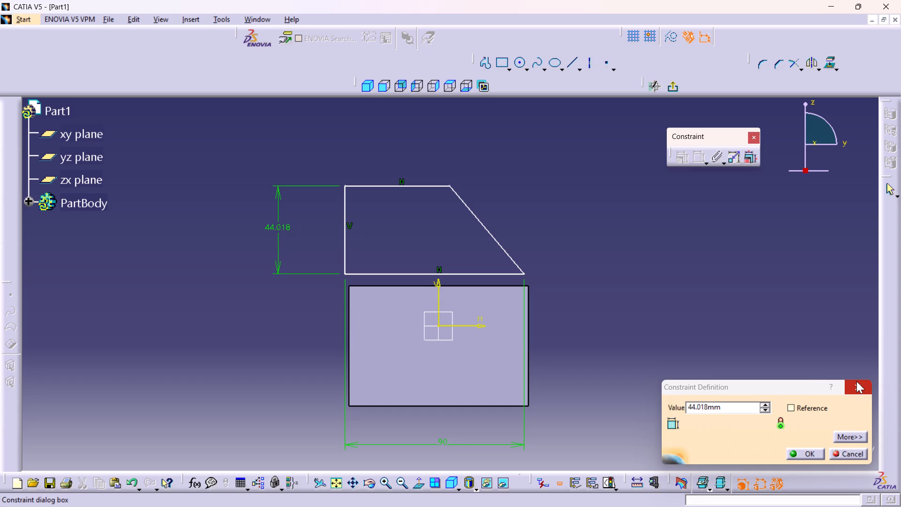
pyautogui.click(856, 381)
# Constrain the trapezoid's bottom edge coincident with the upper edge of the pad's side face.
pyautogui.click(494, 274)
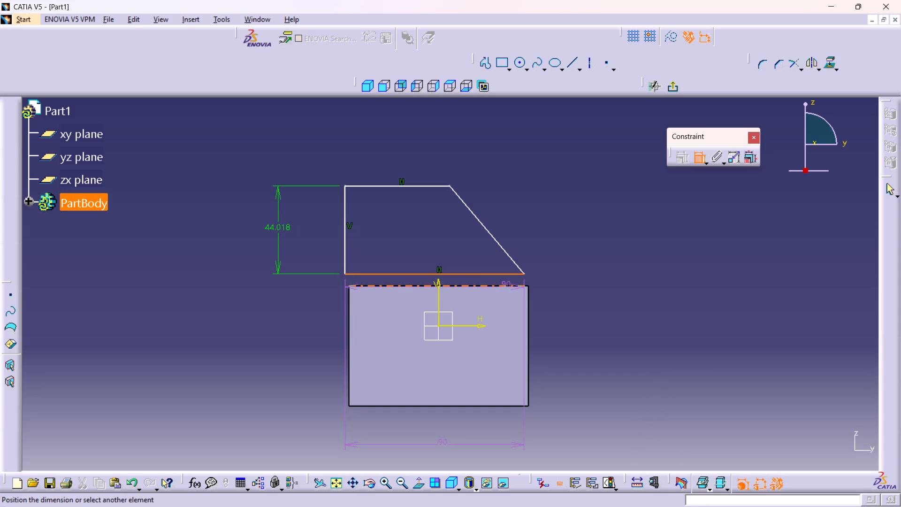
pyautogui.click(506, 287)
pyautogui.rightClick(627, 278)
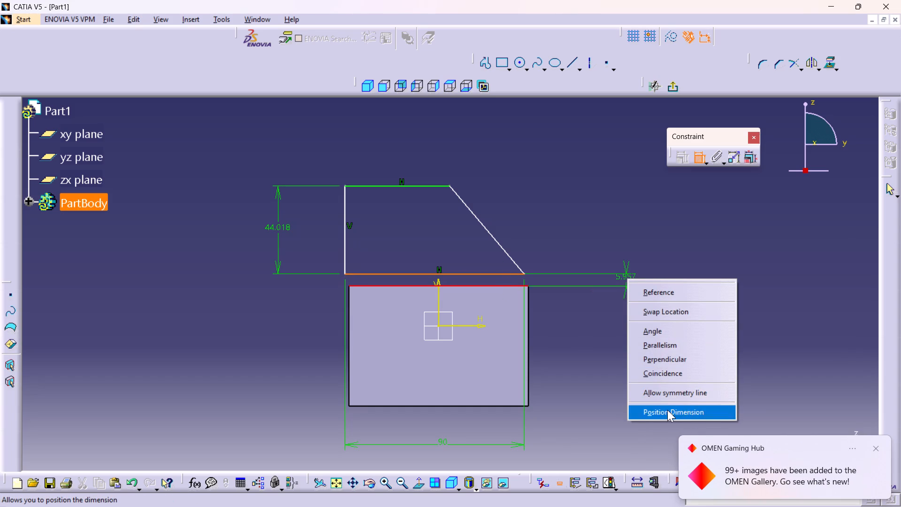
pyautogui.click(663, 376)
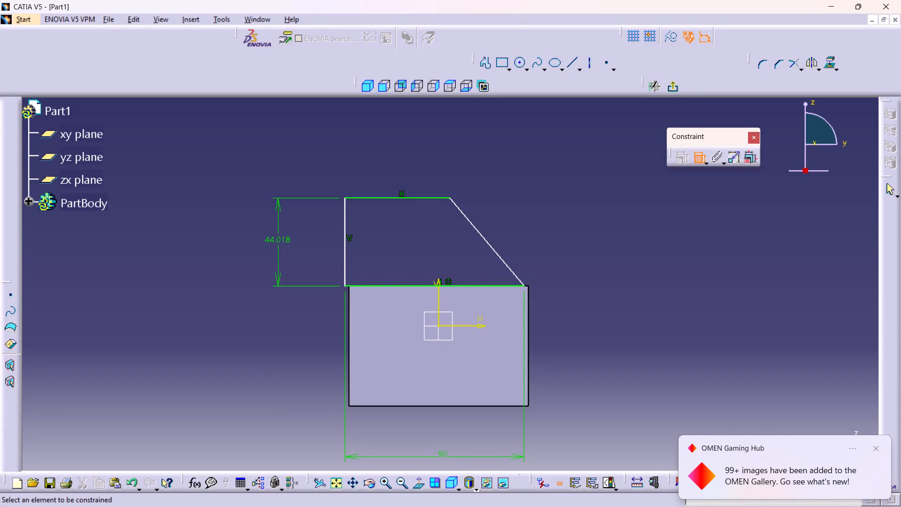
# Constrain the trapezoid's vertical edge coincident with the pad face's vertical edge on the negative H side.
pyautogui.middleClick(589, 298)
pyautogui.moveTo(589, 298); pyautogui.dragTo(579, 283, button='middle')
pyautogui.rightClick(589, 298)
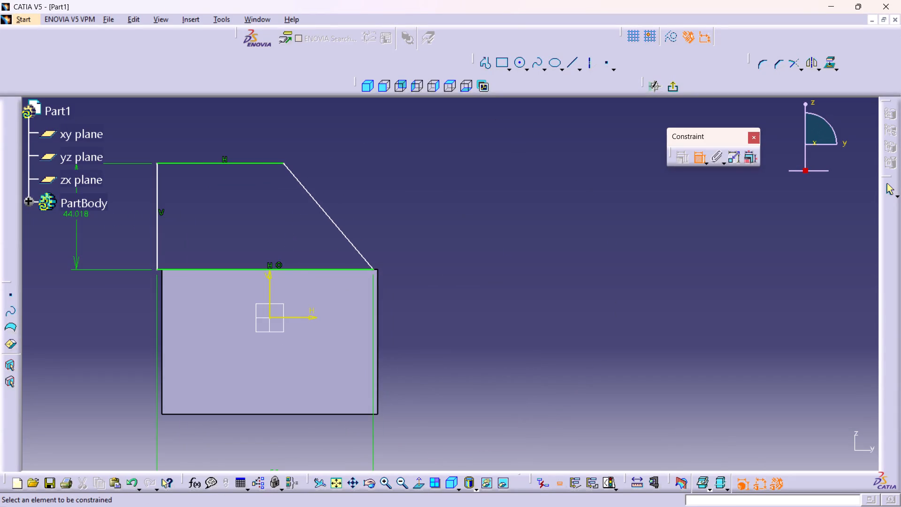
pyautogui.moveTo(485, 337); pyautogui.dragTo(696, 336, button='middle')
pyautogui.moveTo(676, 330); pyautogui.dragTo(664, 288, button='middle')
pyautogui.rightClick(675, 330)
pyautogui.moveTo(702, 315); pyautogui.dragTo(677, 315, button='middle')
pyautogui.moveTo(702, 329); pyautogui.dragTo(683, 316, button='middle')
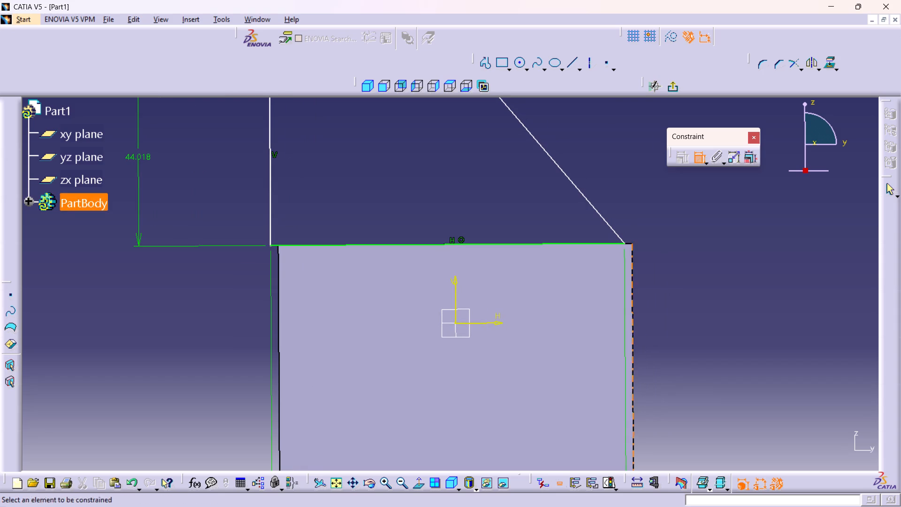
pyautogui.click(270, 192)
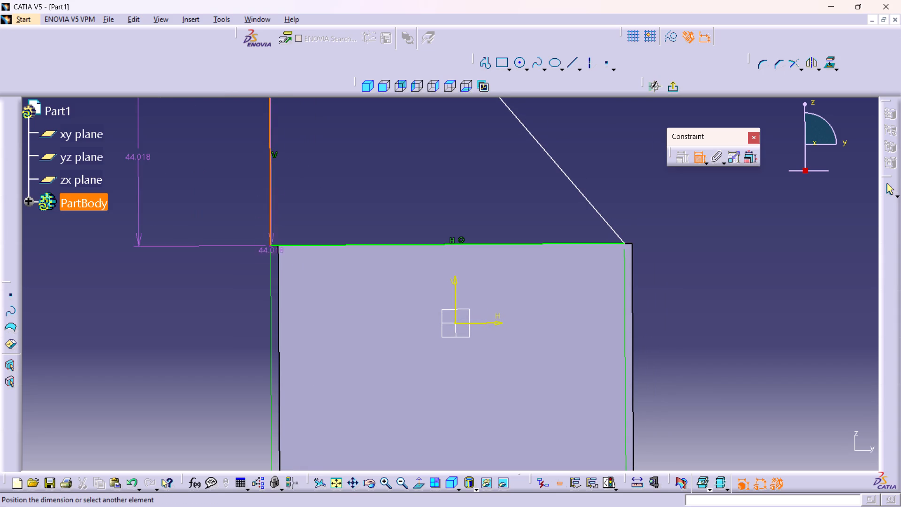
pyautogui.click(278, 276)
pyautogui.moveTo(222, 315); pyautogui.dragTo(215, 323, button='right')
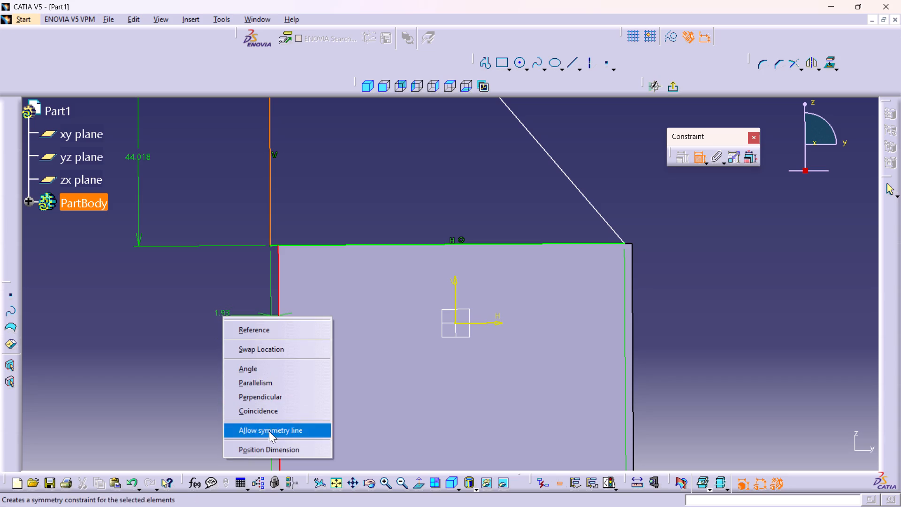
pyautogui.click(260, 409)
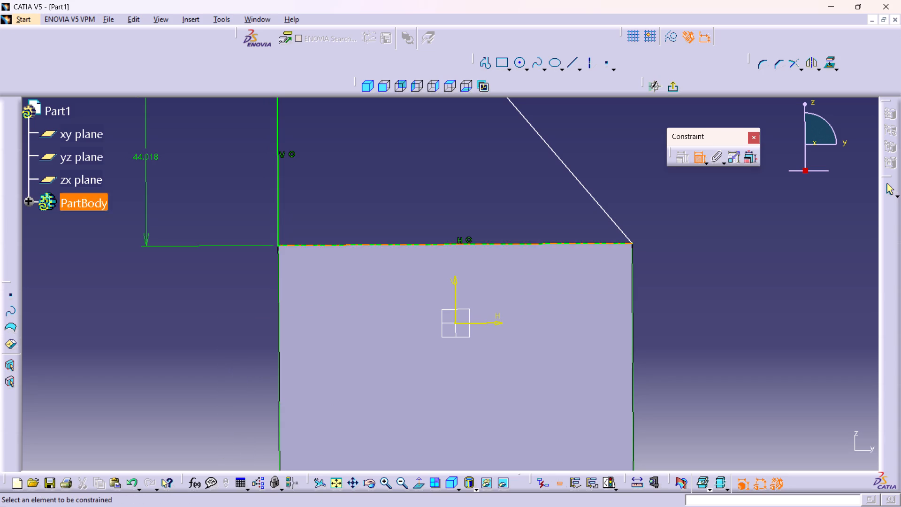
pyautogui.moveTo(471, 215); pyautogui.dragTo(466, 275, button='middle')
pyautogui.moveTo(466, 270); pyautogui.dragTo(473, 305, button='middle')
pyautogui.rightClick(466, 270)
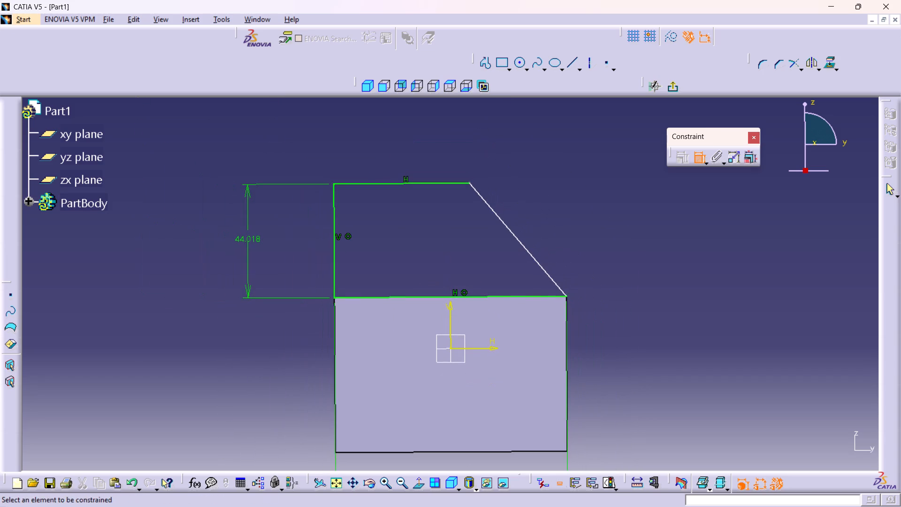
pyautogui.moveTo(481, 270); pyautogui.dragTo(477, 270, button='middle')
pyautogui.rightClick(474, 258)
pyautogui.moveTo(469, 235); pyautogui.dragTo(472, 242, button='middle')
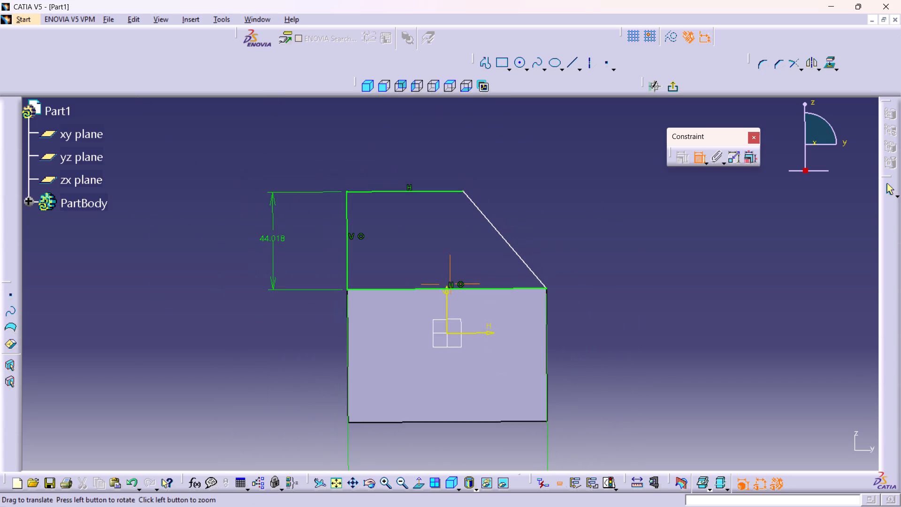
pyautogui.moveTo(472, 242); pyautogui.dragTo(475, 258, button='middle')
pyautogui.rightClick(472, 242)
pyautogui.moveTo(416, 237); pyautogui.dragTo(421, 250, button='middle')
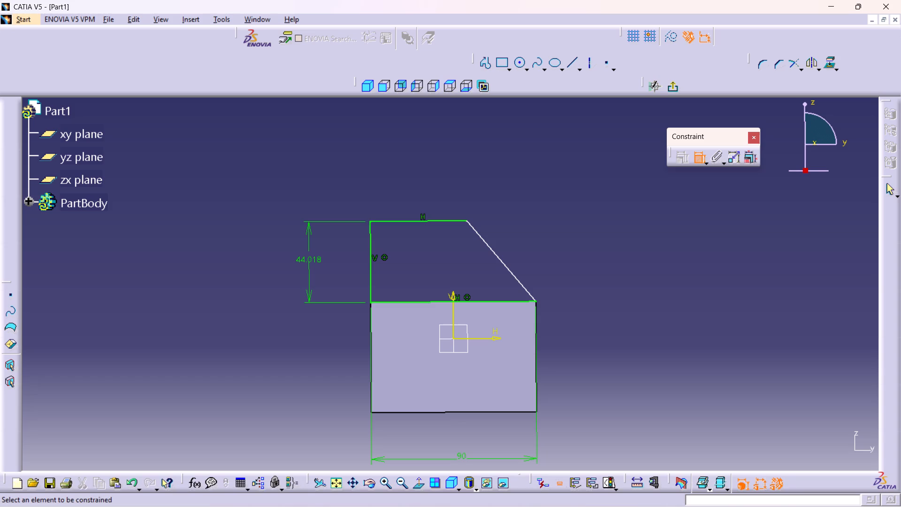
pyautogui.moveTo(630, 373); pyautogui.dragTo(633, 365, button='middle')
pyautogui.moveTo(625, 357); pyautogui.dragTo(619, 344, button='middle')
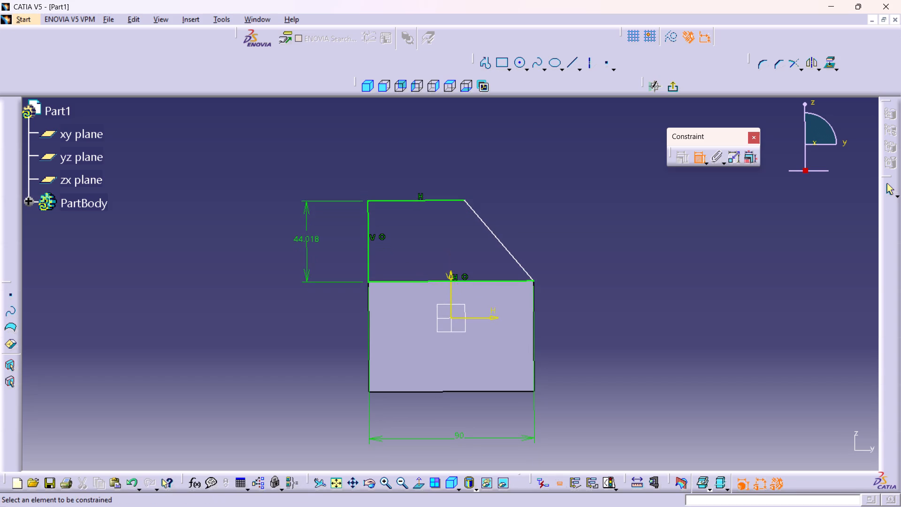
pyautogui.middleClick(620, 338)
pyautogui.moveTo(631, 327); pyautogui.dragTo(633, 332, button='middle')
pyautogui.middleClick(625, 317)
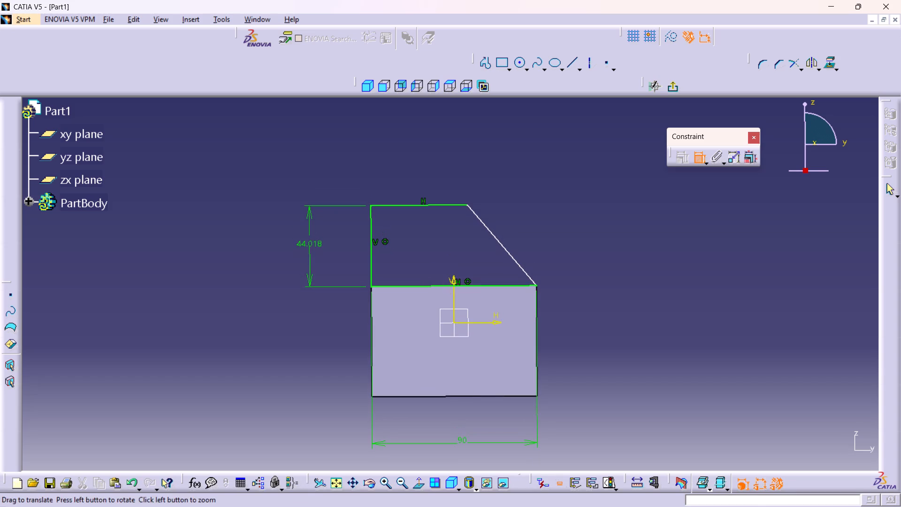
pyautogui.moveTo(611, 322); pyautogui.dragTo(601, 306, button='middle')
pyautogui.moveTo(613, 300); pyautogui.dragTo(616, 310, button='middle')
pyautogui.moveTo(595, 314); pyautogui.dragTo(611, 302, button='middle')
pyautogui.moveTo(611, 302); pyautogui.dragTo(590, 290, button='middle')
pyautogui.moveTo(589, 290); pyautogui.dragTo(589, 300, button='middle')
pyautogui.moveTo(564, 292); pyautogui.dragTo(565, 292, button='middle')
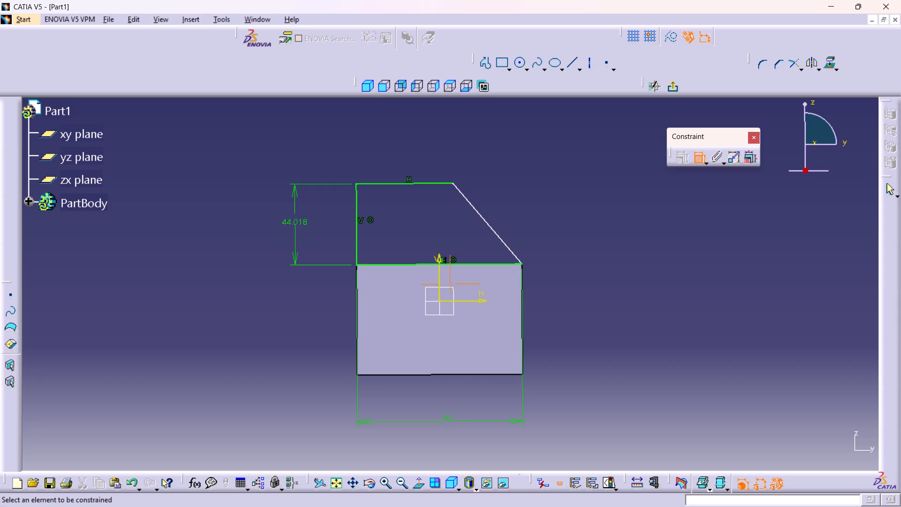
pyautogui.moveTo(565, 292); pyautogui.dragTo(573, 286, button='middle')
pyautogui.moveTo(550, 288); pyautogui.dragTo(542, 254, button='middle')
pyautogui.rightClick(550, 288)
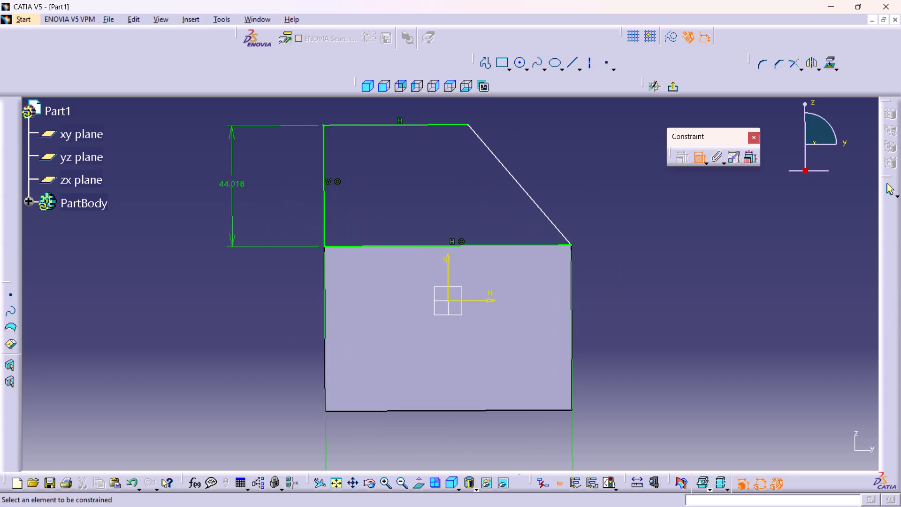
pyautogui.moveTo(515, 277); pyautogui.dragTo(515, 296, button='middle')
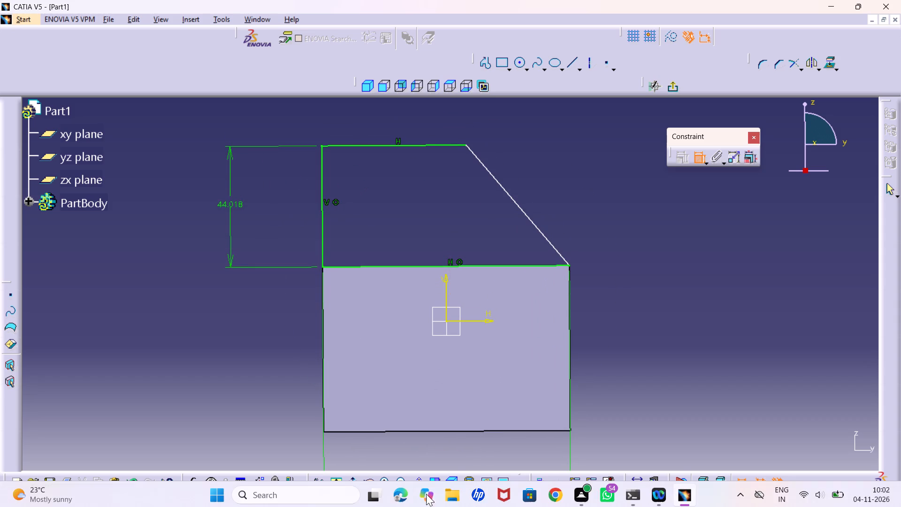
# Set the length of the trapezoid's vertical edge to 40 mm, viewing the sketch plane squarely.
pyautogui.click(420, 477)
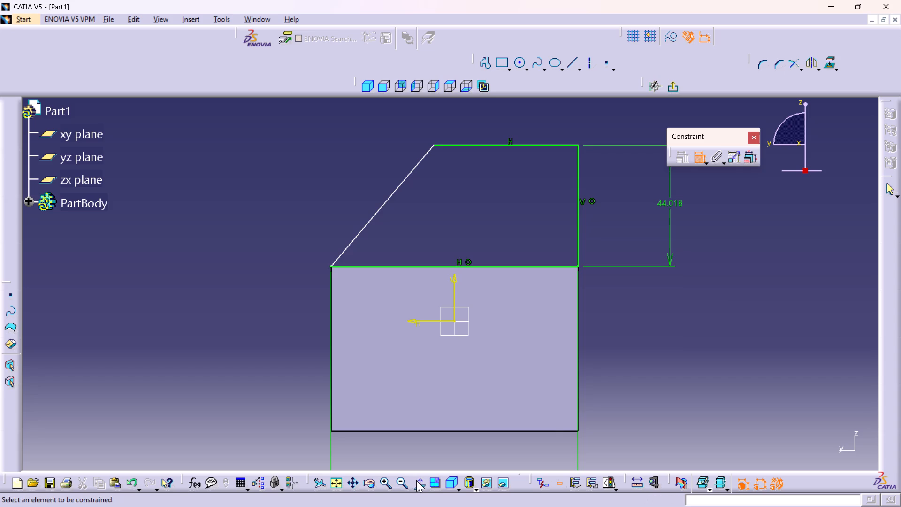
pyautogui.click(416, 480)
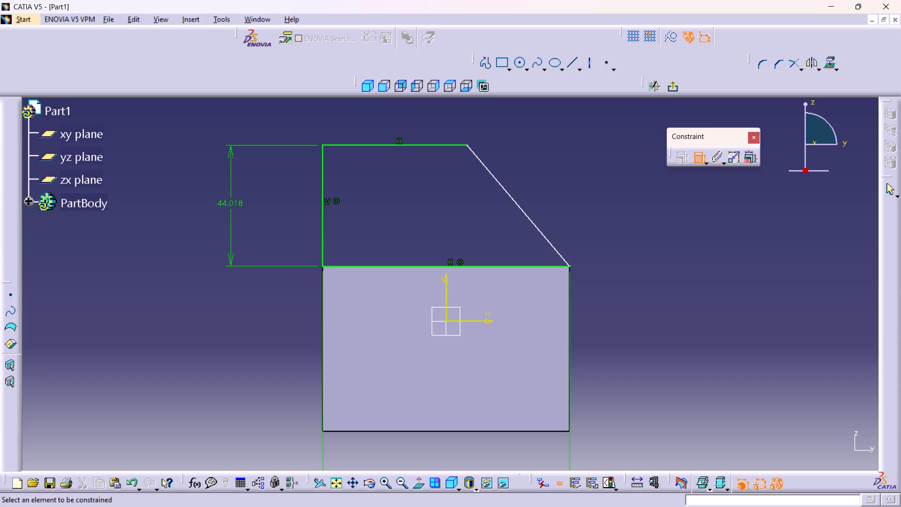
pyautogui.doubleClick(235, 198)
pyautogui.doubleClick(229, 201)
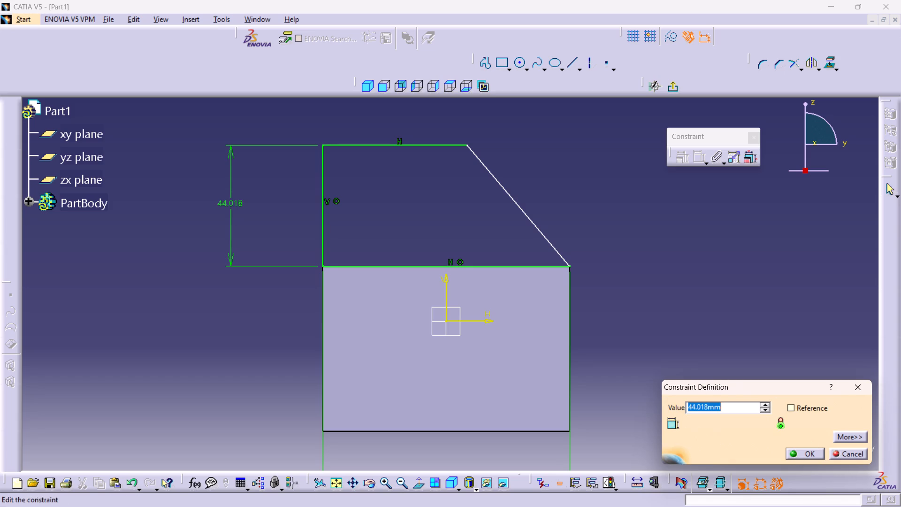
pyautogui.moveTo(664, 267); pyautogui.dragTo(671, 262, button='middle')
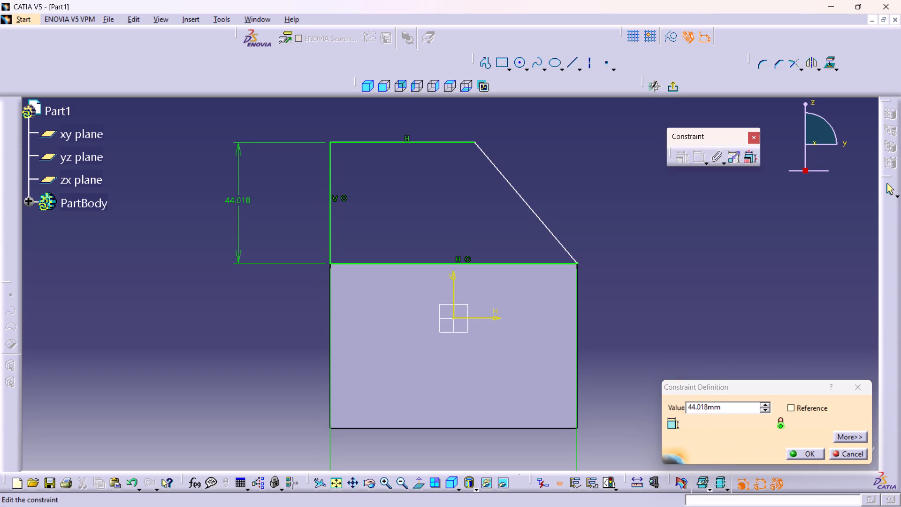
pyautogui.doubleClick(741, 404)
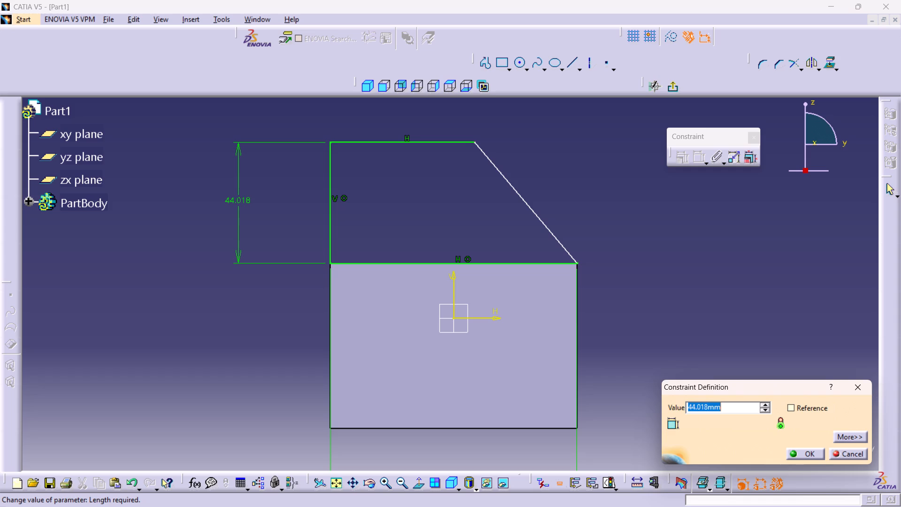
pyautogui.write('40')
pyautogui.press('Return')
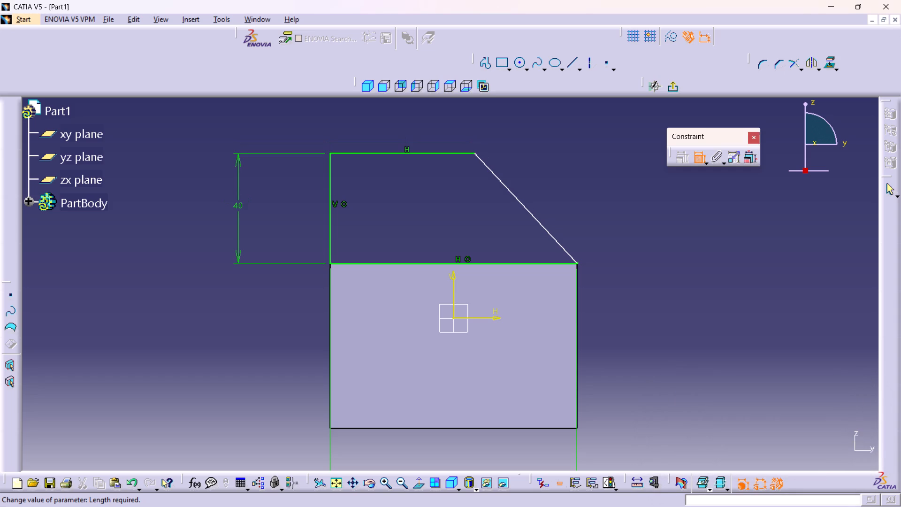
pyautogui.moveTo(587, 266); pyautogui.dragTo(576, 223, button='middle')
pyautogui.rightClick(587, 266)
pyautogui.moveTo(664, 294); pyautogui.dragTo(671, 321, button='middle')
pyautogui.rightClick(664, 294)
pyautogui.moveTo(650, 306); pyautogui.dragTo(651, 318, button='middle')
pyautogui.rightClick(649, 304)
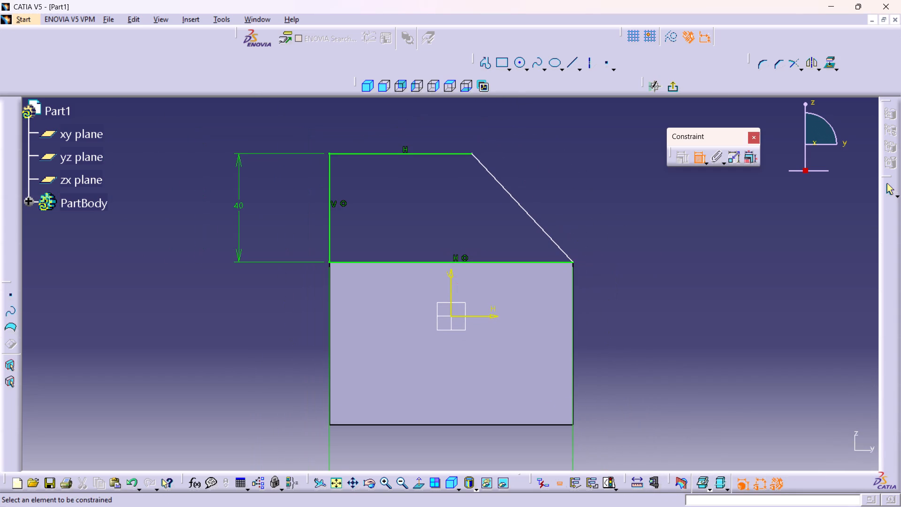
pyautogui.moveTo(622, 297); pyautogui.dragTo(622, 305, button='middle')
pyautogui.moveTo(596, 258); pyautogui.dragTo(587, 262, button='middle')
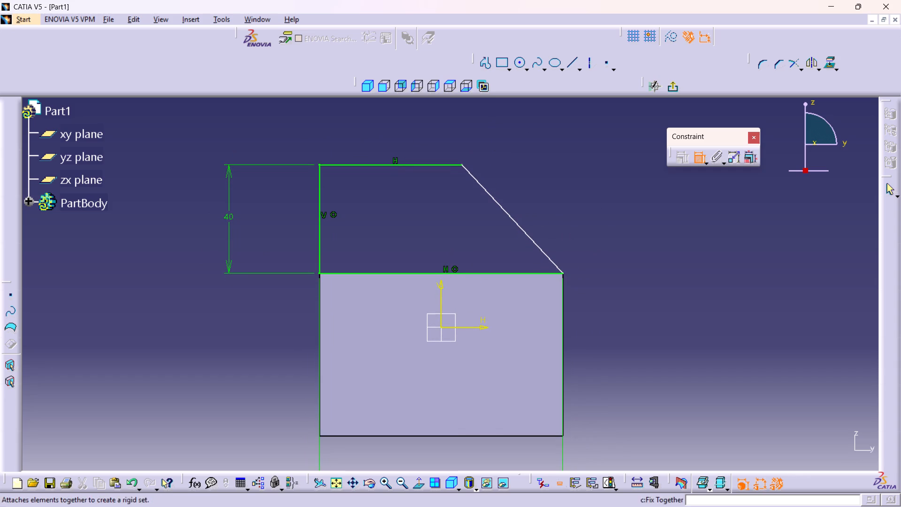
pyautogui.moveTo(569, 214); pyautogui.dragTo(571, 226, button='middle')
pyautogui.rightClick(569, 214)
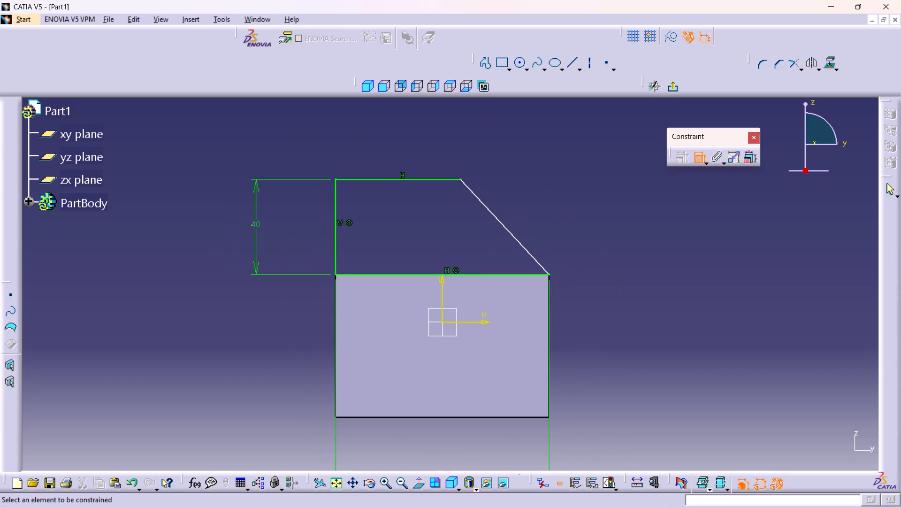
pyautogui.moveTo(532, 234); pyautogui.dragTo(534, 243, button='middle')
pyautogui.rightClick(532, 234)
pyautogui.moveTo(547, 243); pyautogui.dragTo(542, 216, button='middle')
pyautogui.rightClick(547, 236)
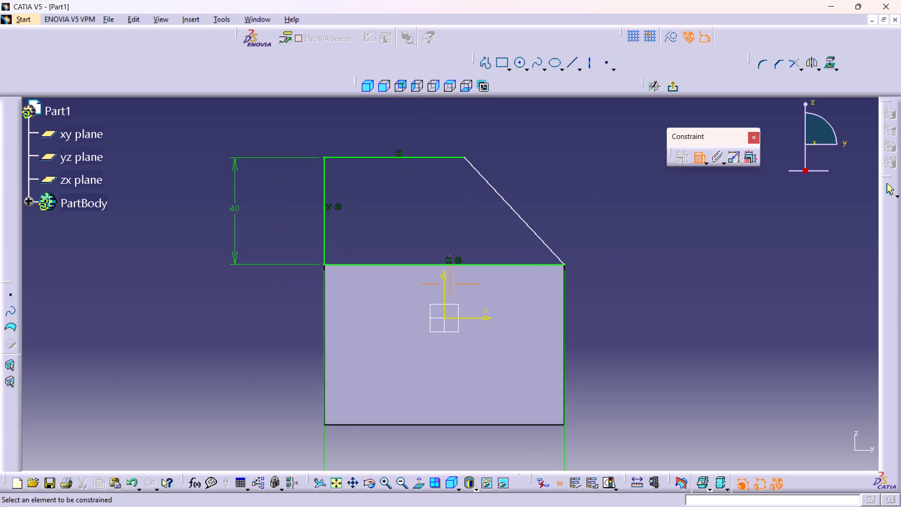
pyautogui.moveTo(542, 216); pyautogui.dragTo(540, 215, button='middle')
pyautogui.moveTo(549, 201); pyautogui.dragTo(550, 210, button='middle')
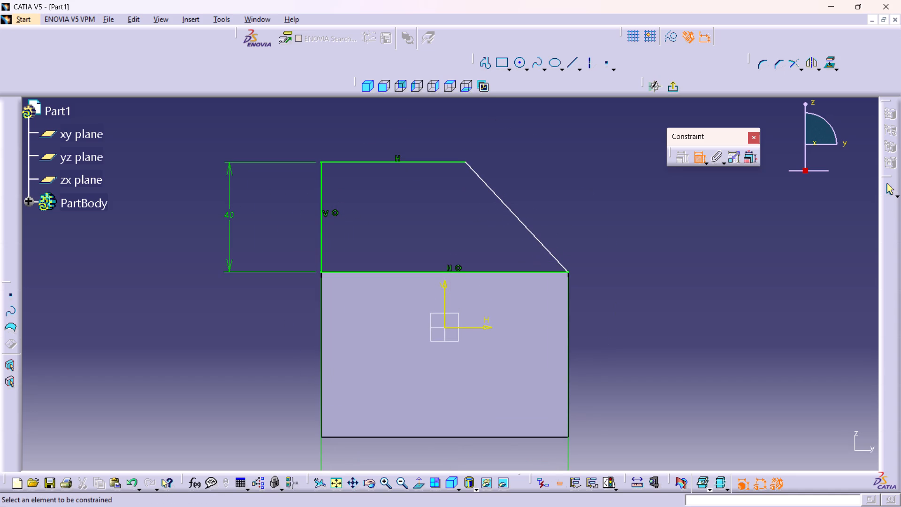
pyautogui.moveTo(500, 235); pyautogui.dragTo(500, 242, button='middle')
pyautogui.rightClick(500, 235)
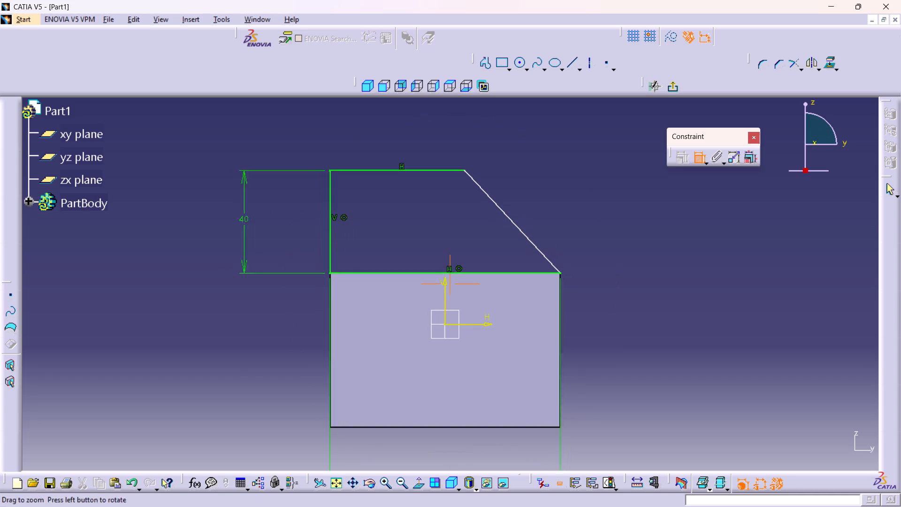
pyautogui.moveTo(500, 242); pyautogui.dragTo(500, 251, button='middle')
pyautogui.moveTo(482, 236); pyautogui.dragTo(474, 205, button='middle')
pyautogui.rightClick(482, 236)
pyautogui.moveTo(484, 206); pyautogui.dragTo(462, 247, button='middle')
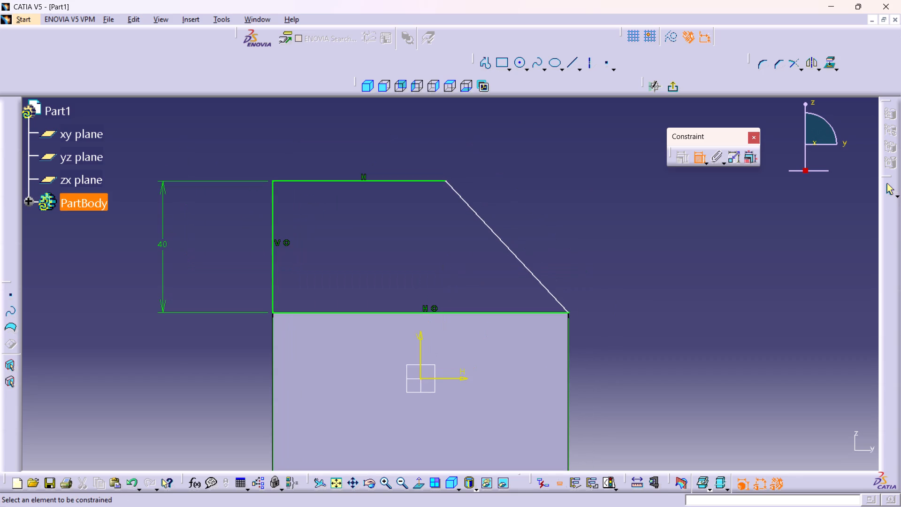
# Dimension the length of the trapezoid's slanted edge, placing the dimension outside the profile.
pyautogui.click(506, 244)
pyautogui.click(539, 216)
# Dimension the length of the trapezoid's top edge, placing the dimension above the profile.
pyautogui.moveTo(490, 266); pyautogui.dragTo(504, 258, button='middle')
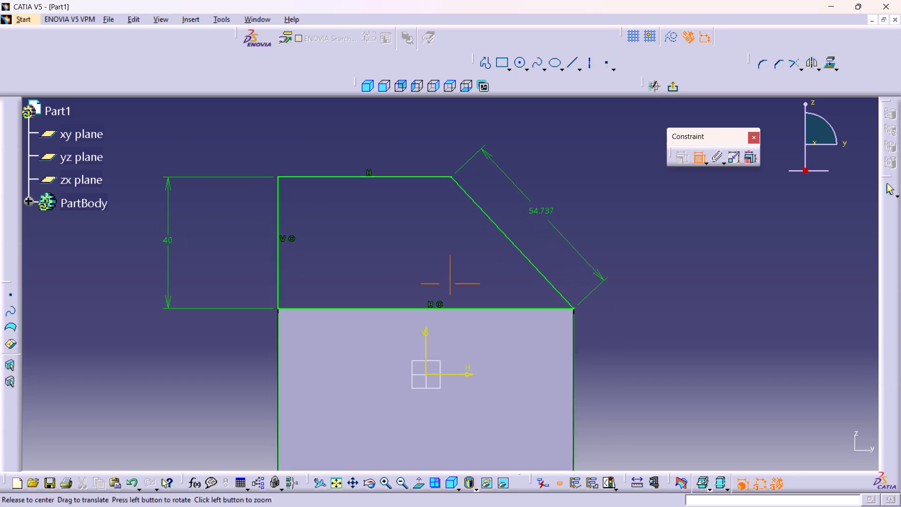
pyautogui.moveTo(504, 258); pyautogui.dragTo(505, 256, button='middle')
pyautogui.moveTo(484, 255); pyautogui.dragTo(520, 257, button='middle')
pyautogui.moveTo(502, 262); pyautogui.dragTo(514, 244, button='middle')
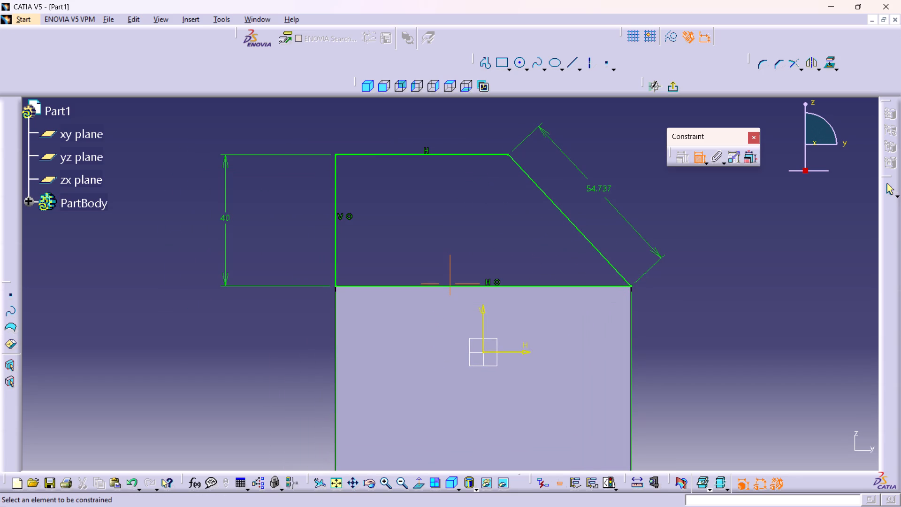
pyautogui.middleClick(499, 253)
pyautogui.moveTo(518, 243); pyautogui.dragTo(518, 241, button='middle')
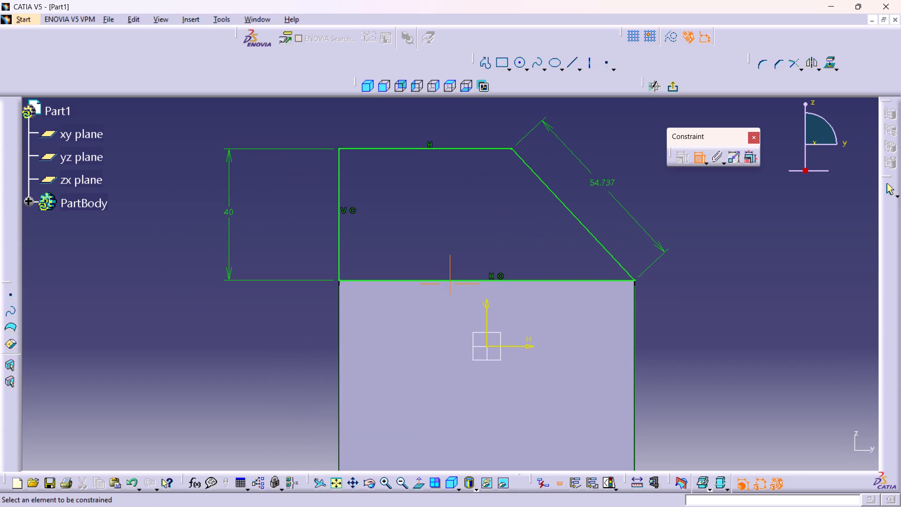
pyautogui.moveTo(518, 241); pyautogui.dragTo(518, 237, button='middle')
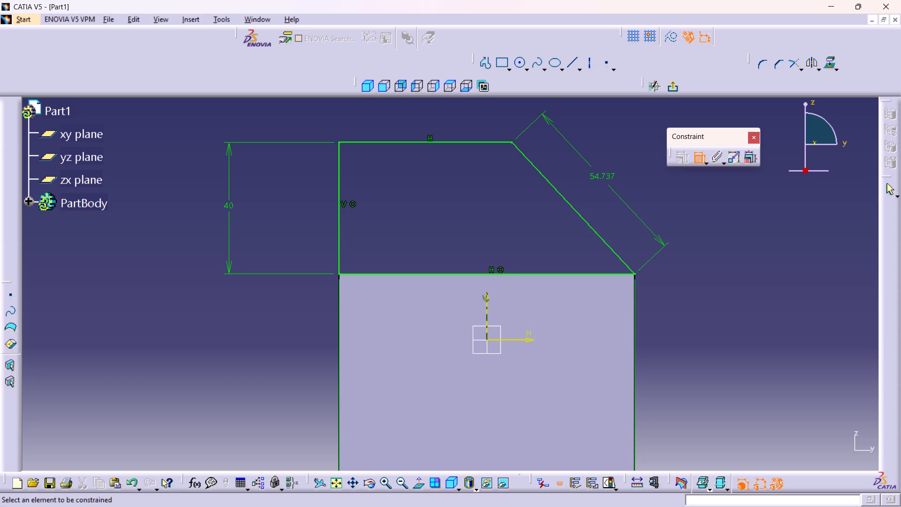
pyautogui.moveTo(443, 192); pyautogui.dragTo(432, 239, button='middle')
pyautogui.click(405, 189)
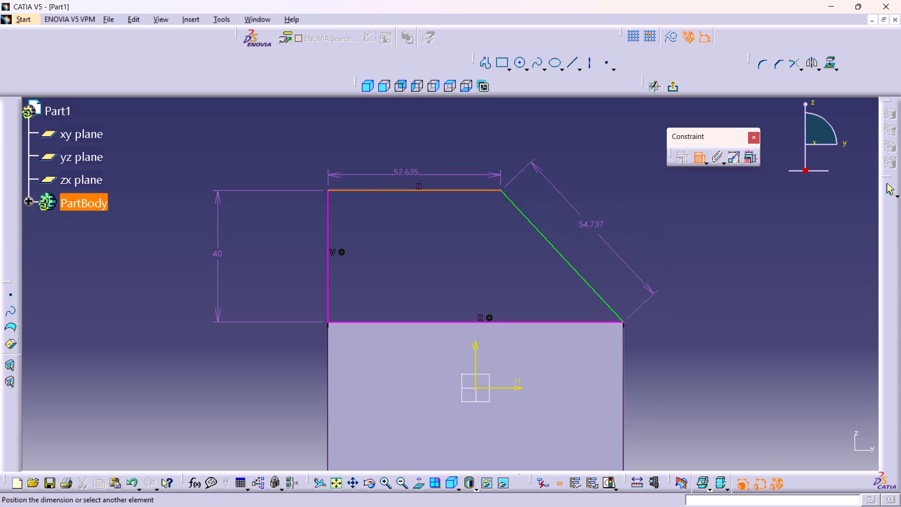
pyautogui.click(406, 160)
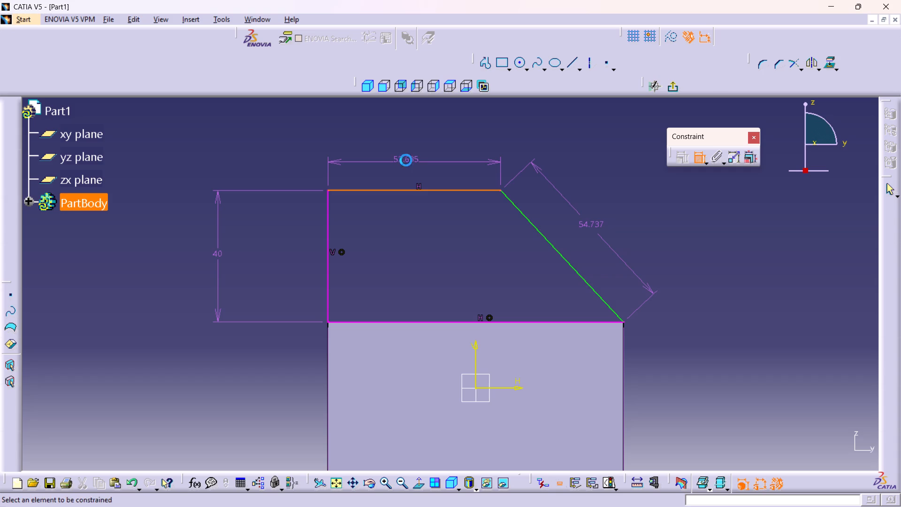
# Delete the 90 mm length dimension of the trapezoid's bottom edge shown below the pad face.
pyautogui.moveTo(441, 275); pyautogui.dragTo(450, 309, button='middle')
pyautogui.rightClick(441, 233)
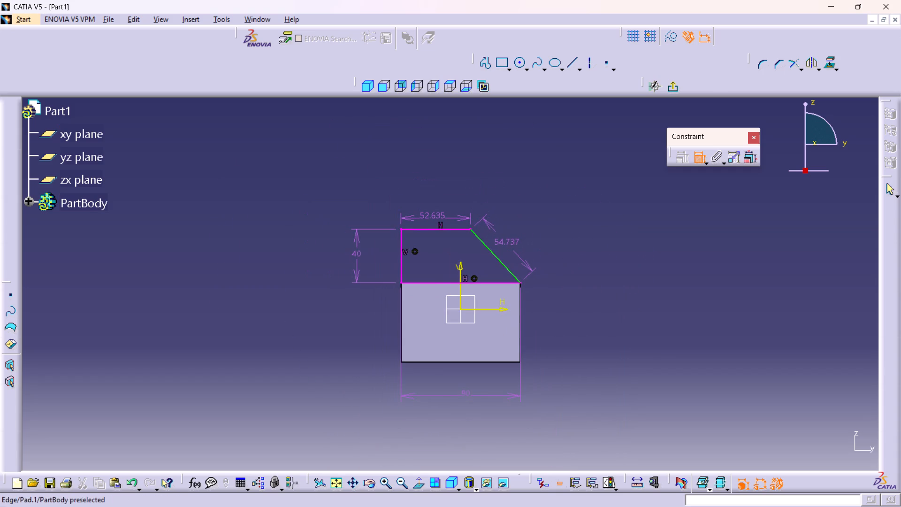
pyautogui.rightClick(464, 392)
pyautogui.click(476, 385)
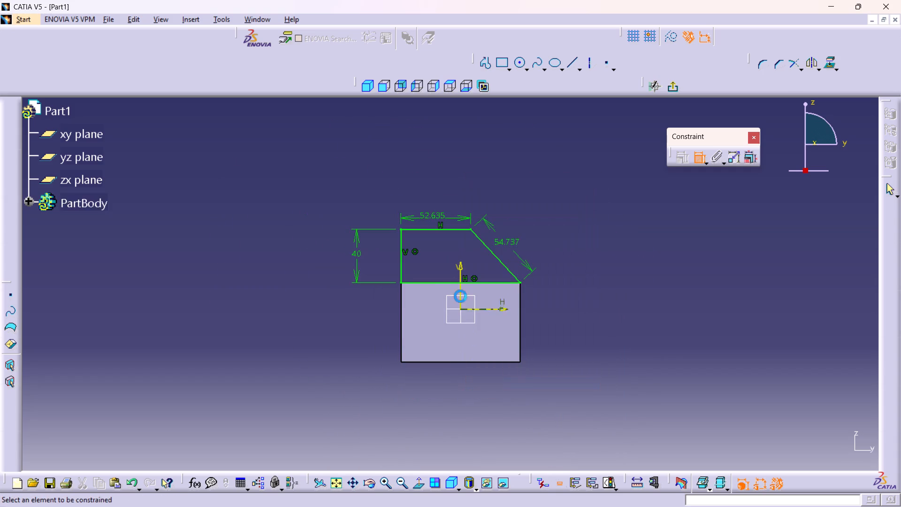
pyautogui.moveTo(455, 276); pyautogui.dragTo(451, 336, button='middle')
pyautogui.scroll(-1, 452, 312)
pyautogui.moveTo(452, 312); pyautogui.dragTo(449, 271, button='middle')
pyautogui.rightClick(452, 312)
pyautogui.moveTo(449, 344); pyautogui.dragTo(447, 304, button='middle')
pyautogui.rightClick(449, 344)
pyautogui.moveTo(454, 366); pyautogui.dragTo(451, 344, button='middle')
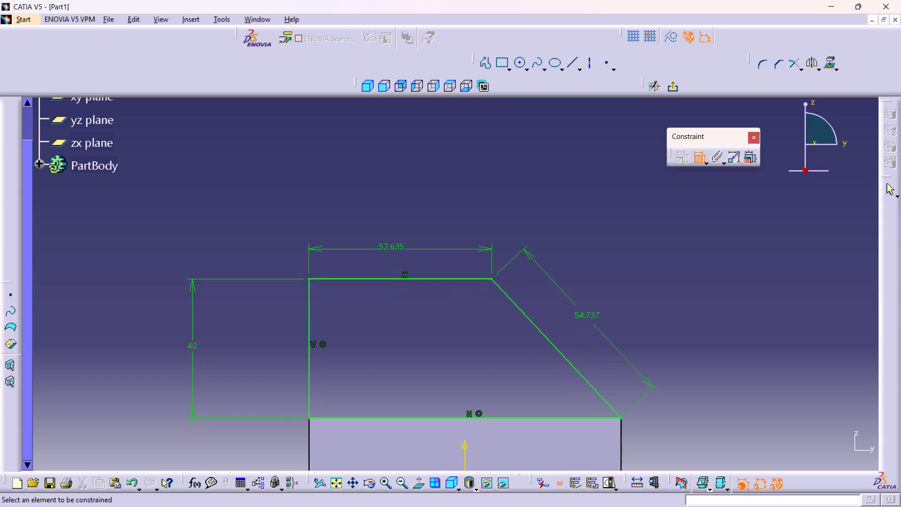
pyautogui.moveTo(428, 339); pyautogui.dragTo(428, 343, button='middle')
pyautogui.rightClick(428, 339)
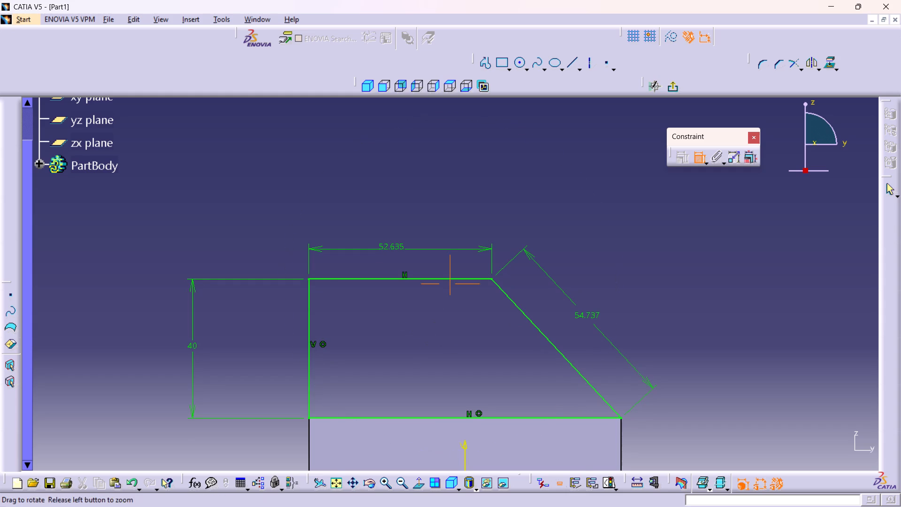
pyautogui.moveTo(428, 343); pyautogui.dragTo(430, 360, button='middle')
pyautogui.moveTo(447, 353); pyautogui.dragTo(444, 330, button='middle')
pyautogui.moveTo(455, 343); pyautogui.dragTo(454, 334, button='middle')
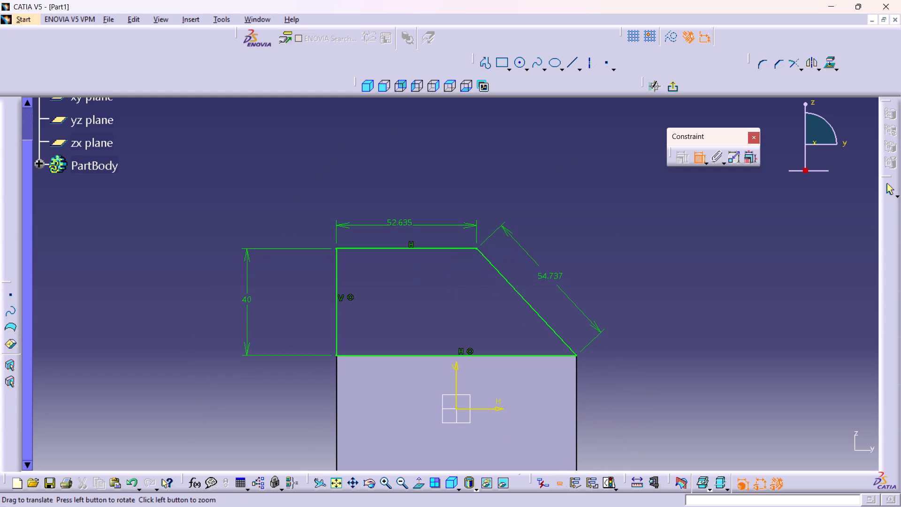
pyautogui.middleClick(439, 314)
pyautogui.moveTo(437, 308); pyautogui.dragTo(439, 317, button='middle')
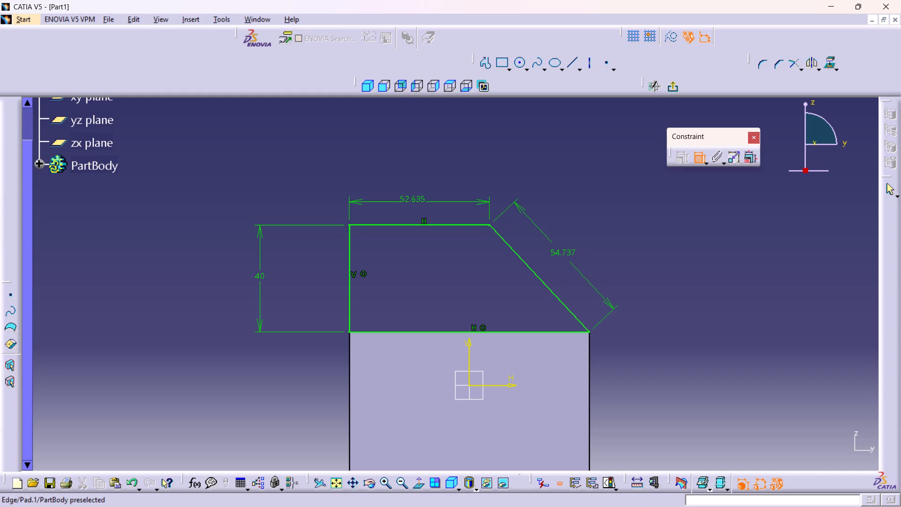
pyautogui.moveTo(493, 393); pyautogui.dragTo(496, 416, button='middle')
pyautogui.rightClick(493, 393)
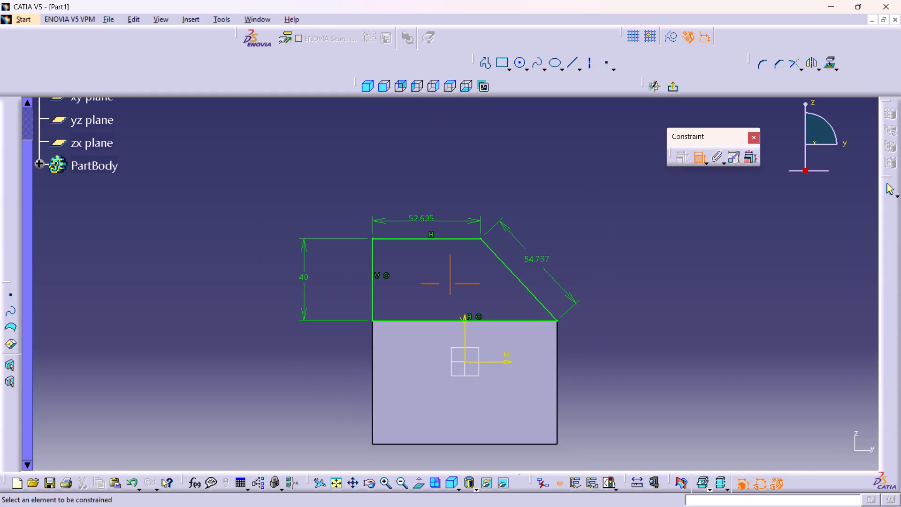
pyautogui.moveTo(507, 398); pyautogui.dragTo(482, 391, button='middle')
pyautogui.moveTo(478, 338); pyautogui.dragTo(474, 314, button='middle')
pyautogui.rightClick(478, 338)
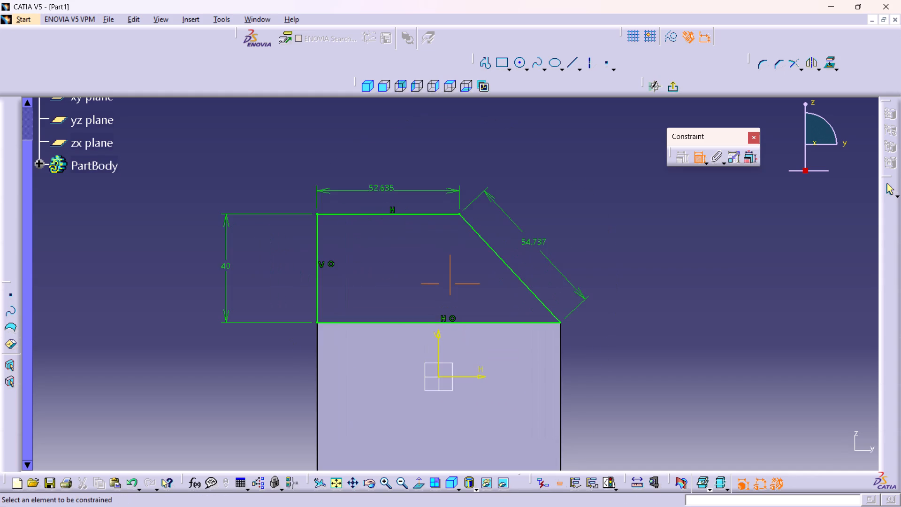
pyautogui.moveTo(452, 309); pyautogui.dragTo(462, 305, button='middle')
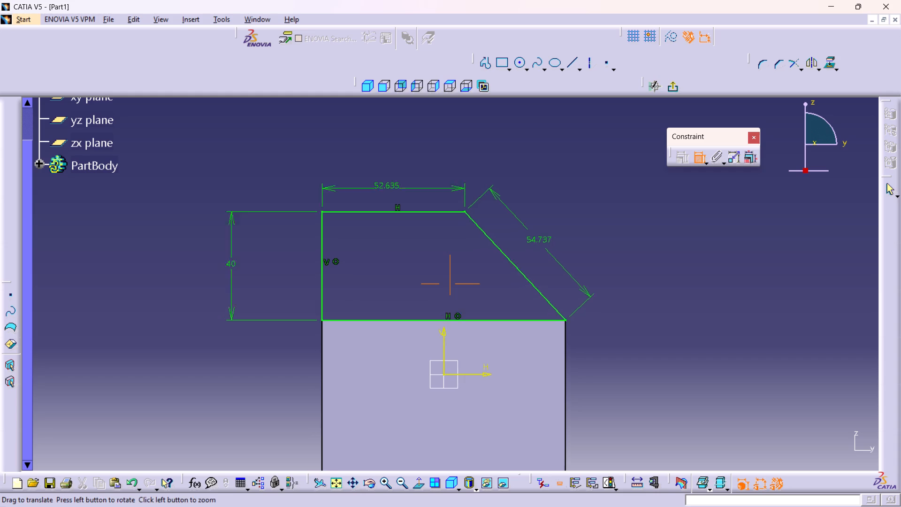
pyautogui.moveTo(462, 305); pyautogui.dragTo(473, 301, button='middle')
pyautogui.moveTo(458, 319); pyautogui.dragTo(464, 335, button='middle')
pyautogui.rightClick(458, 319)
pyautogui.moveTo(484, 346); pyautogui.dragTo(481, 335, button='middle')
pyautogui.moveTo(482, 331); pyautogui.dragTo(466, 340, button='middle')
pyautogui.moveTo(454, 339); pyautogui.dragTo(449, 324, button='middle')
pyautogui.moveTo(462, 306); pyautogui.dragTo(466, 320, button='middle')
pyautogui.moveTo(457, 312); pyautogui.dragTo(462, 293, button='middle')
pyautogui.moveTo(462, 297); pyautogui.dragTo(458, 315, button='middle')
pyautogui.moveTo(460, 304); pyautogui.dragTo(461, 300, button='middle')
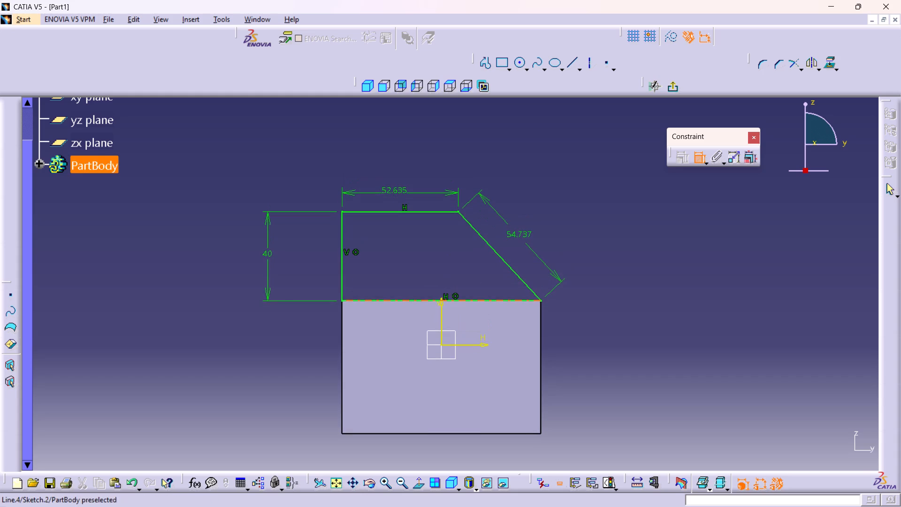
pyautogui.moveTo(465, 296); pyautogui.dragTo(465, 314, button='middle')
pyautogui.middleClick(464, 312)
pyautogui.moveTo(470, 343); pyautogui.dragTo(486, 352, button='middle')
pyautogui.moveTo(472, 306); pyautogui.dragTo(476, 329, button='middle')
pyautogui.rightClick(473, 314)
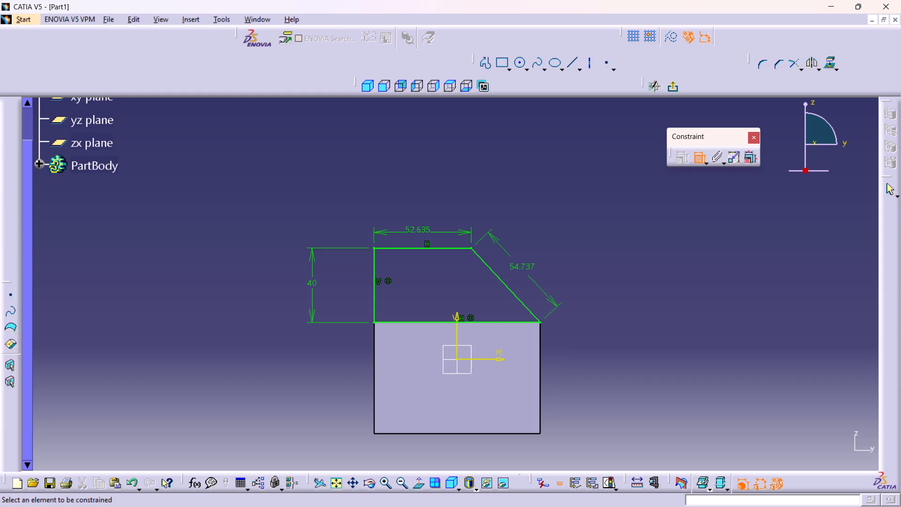
# Draw a circle about 15.7 mm in diameter inside the trapezoid, between its vertical and slanted edges.
pyautogui.click(518, 65)
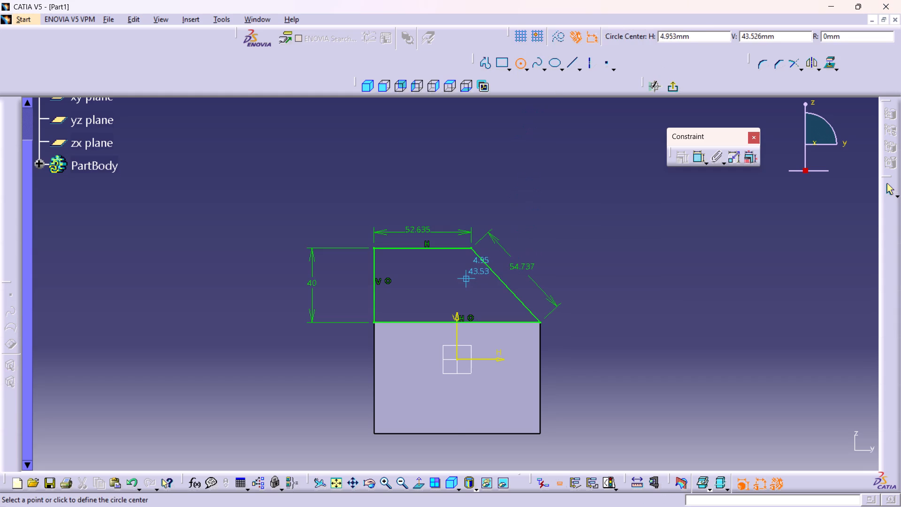
pyautogui.click(431, 277)
pyautogui.click(441, 288)
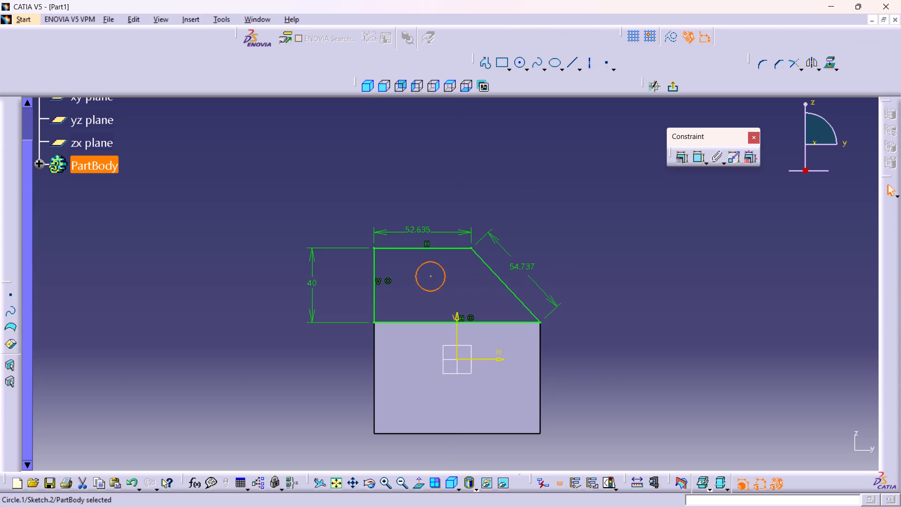
# Dimension the circle and set its diameter to 20 mm.
pyautogui.click(702, 178)
pyautogui.doubleClick(697, 157)
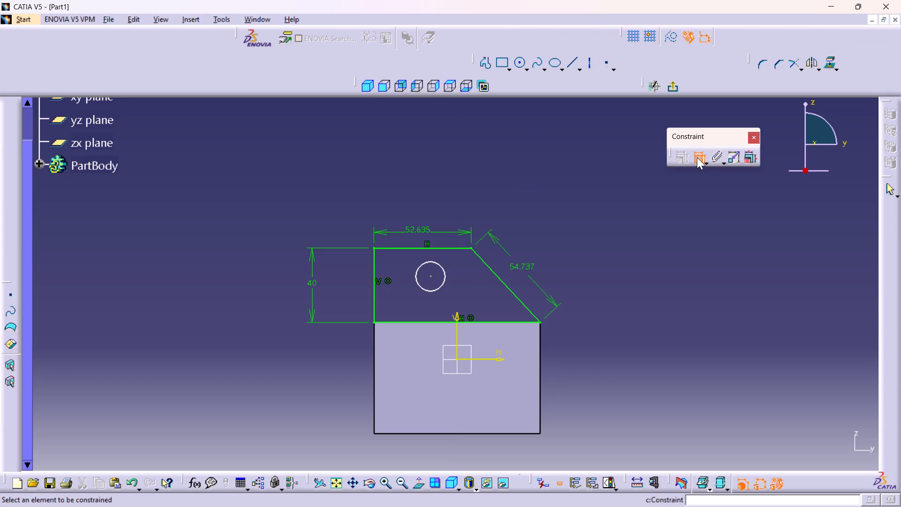
pyautogui.click(438, 264)
pyautogui.click(545, 234)
pyautogui.doubleClick(542, 230)
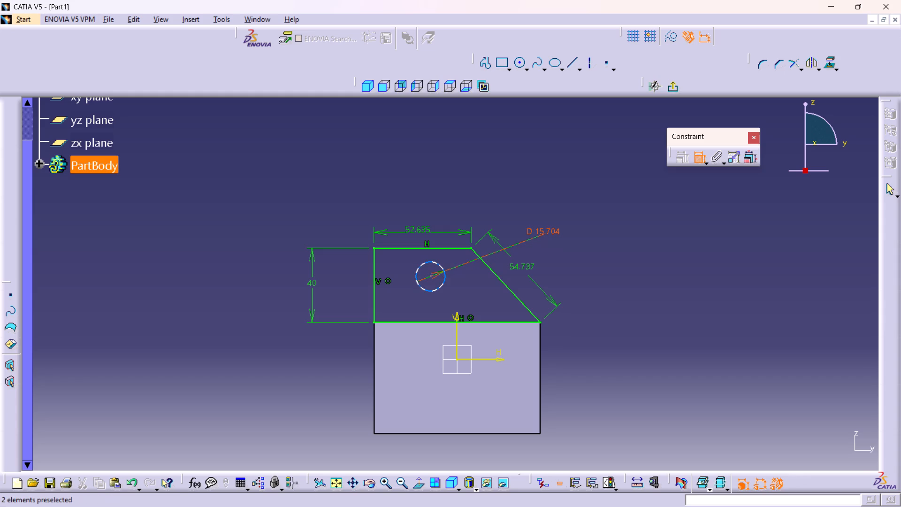
pyautogui.doubleClick(540, 230)
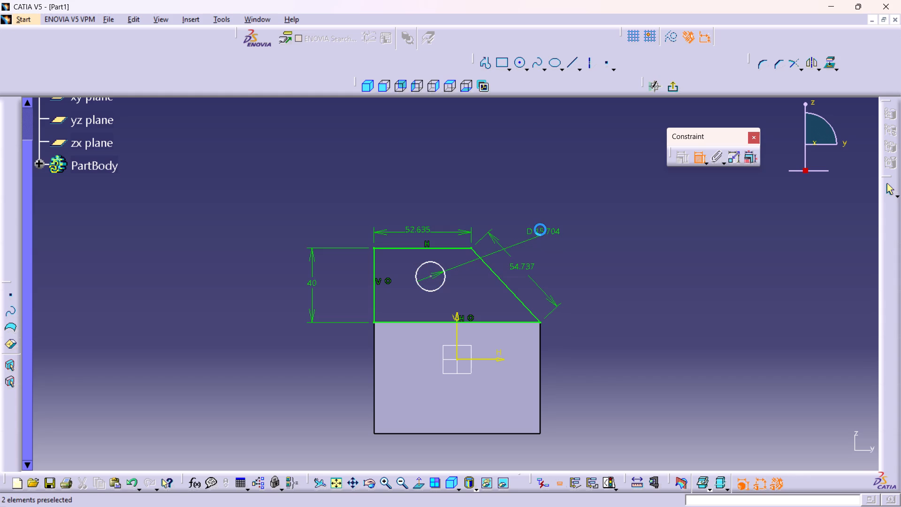
pyautogui.write('20')
pyautogui.press('Return')
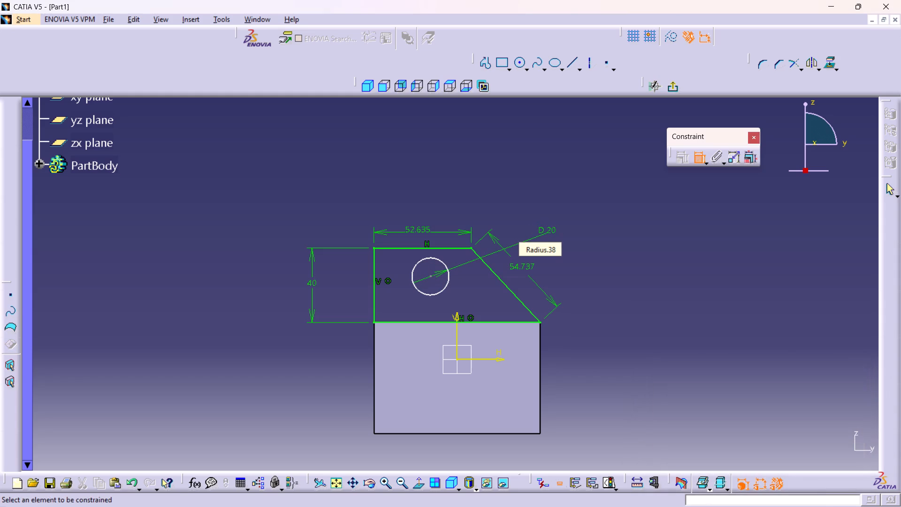
# Dimension the circle's centre from the trapezoid's vertical edge and set the distance to 35 mm.
pyautogui.moveTo(477, 273); pyautogui.dragTo(477, 261, button='middle')
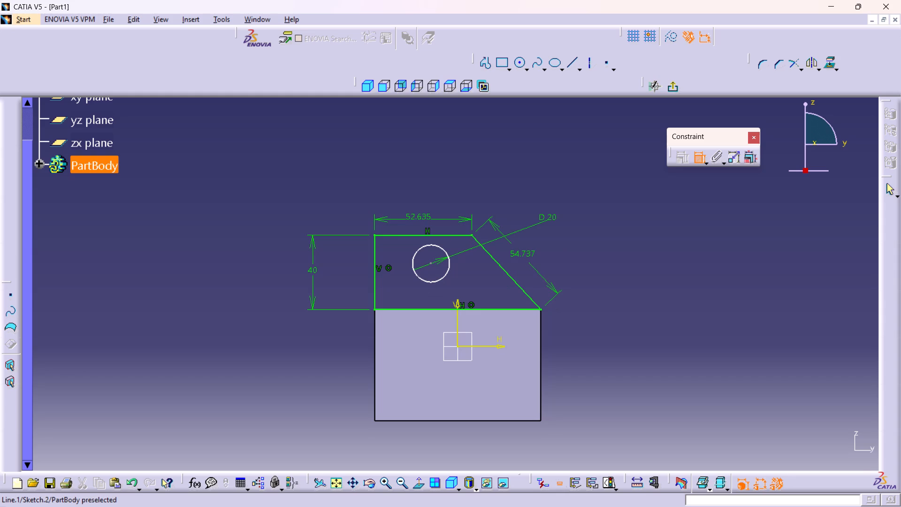
pyautogui.click(375, 253)
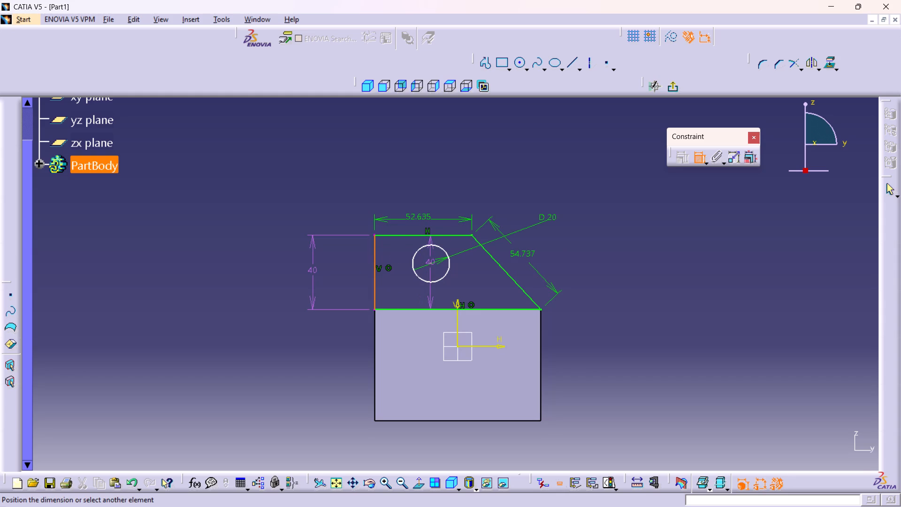
pyautogui.click(432, 263)
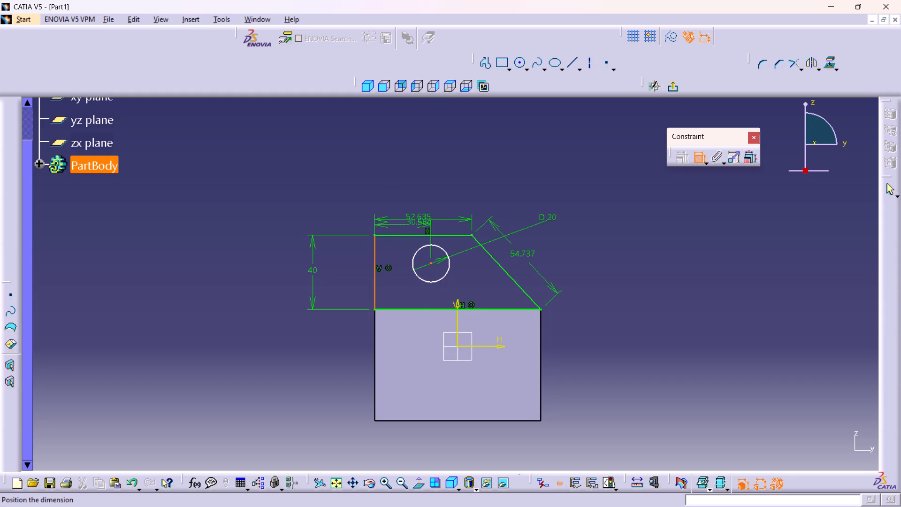
pyautogui.click(403, 149)
pyautogui.doubleClick(405, 144)
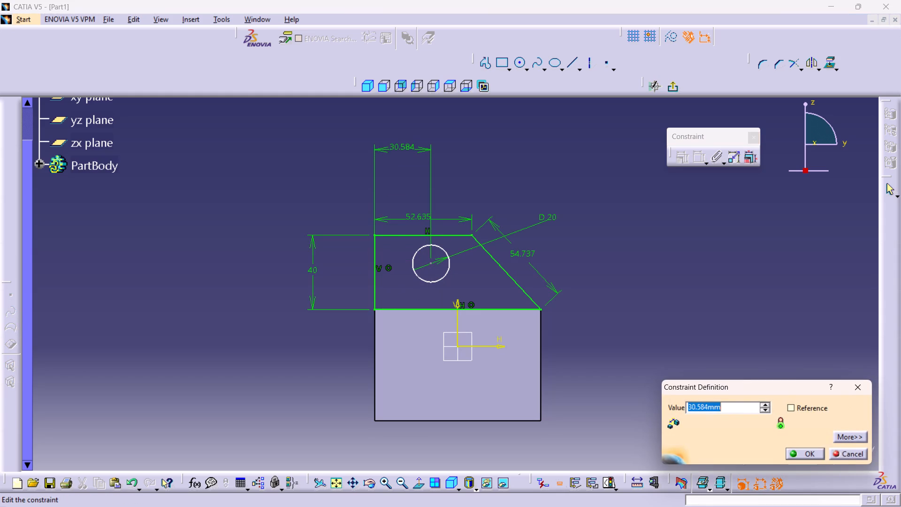
pyautogui.write('35')
pyautogui.press('Return')
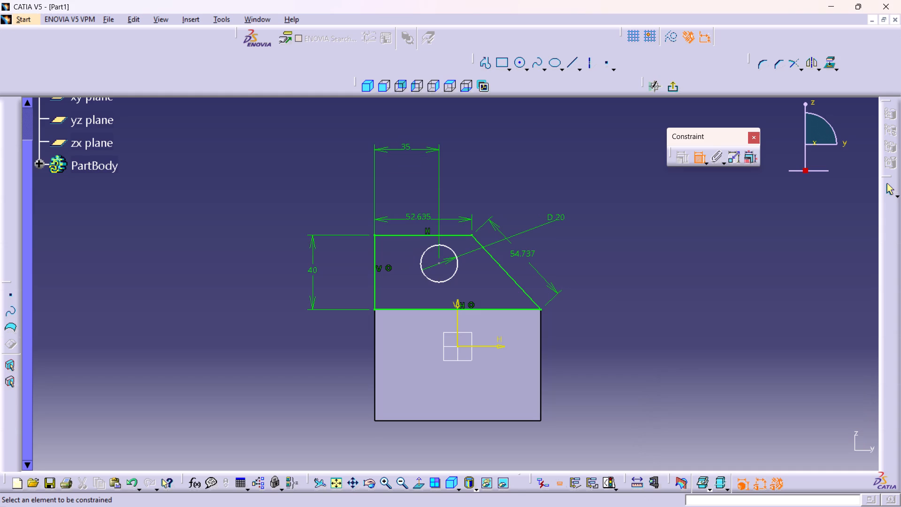
# Dimension the circle's centre from the trapezoid's bottom edge and set the distance to 20 mm.
pyautogui.moveTo(614, 238); pyautogui.dragTo(607, 215, button='middle')
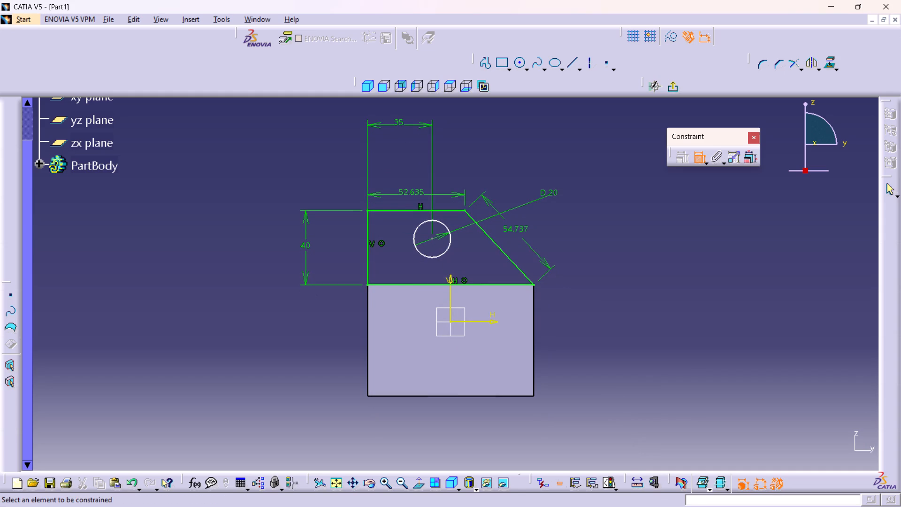
pyautogui.click(408, 285)
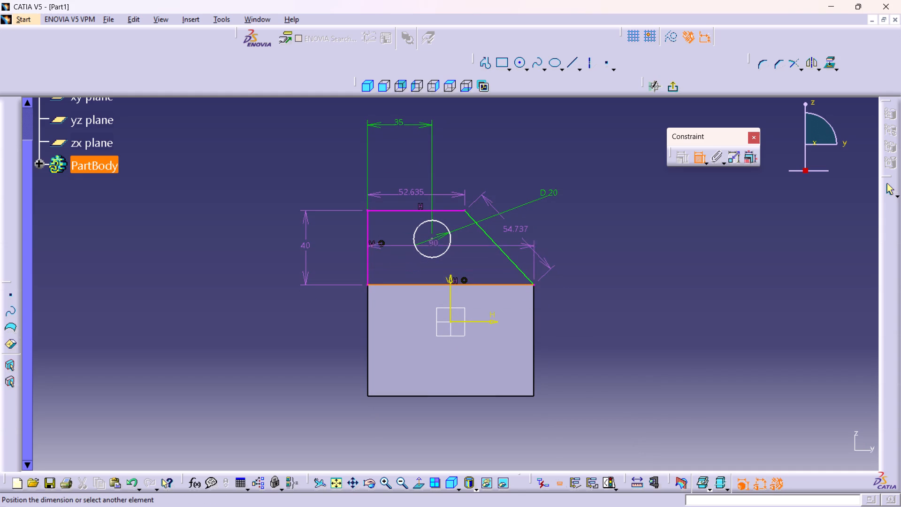
pyautogui.click(432, 238)
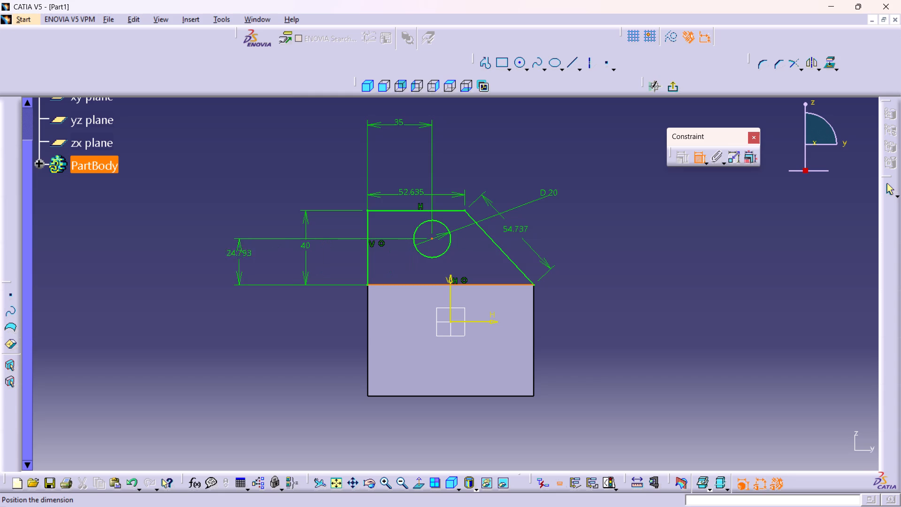
pyautogui.click(219, 257)
pyautogui.doubleClick(214, 253)
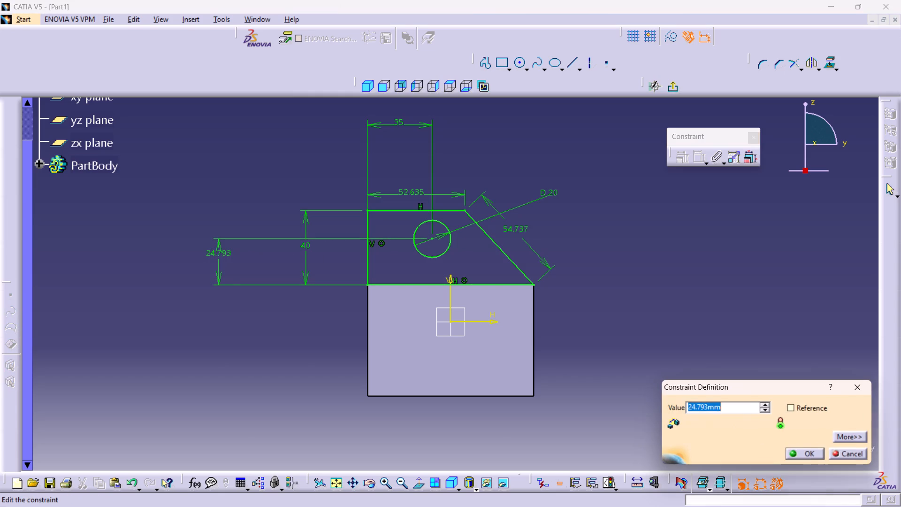
pyautogui.write('20')
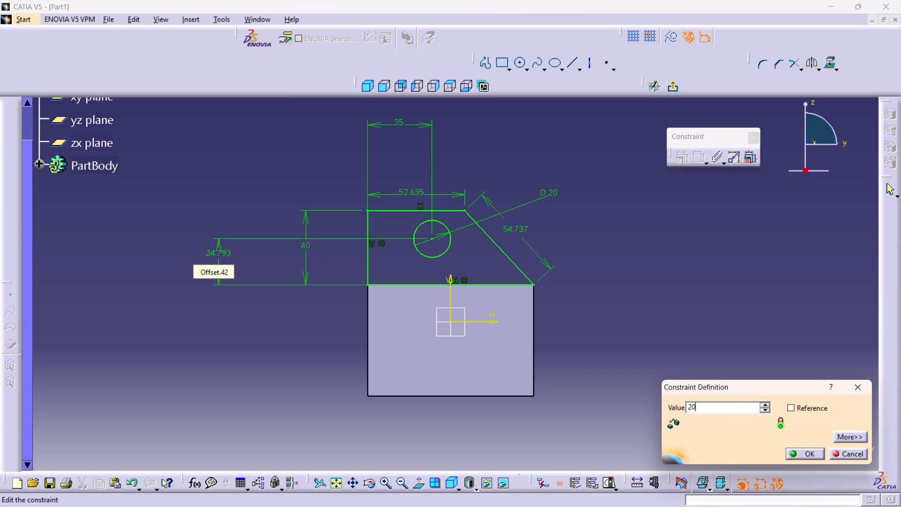
pyautogui.press('Return')
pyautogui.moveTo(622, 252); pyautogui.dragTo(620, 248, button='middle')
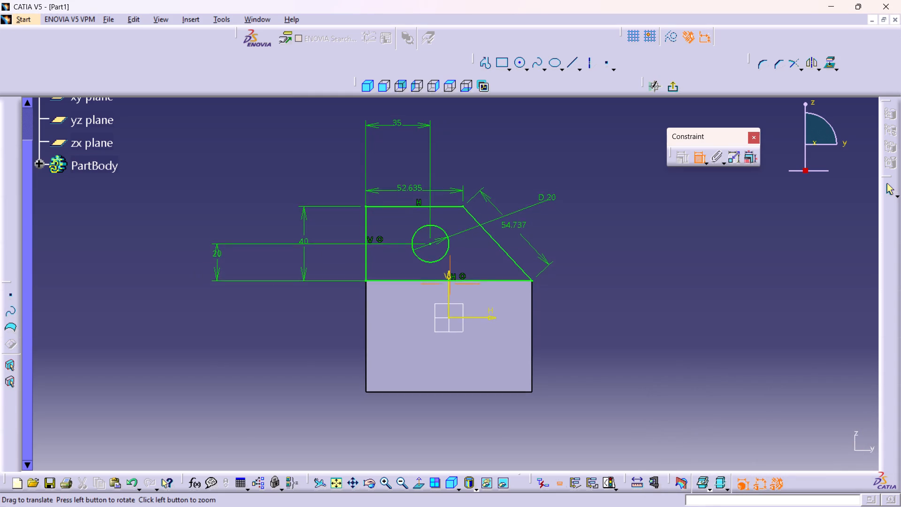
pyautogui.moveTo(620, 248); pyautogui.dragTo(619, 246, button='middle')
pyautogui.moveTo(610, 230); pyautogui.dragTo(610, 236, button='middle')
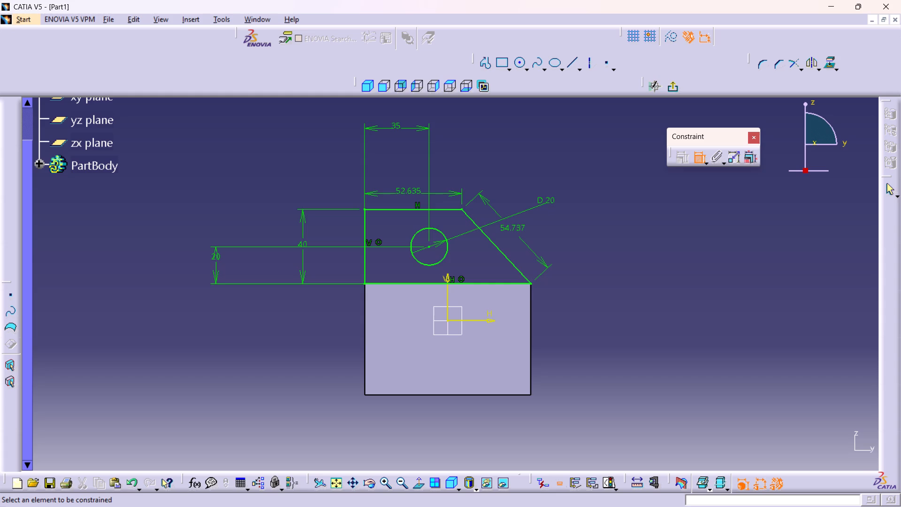
# Examine the dimensioned trapezoid and circle sketch above the pad's side face.
pyautogui.moveTo(496, 340); pyautogui.dragTo(498, 355, button='middle')
pyautogui.rightClick(496, 340)
pyautogui.moveTo(492, 344); pyautogui.dragTo(479, 307, button='middle')
pyautogui.rightClick(492, 344)
pyautogui.moveTo(495, 298); pyautogui.dragTo(495, 337, button='middle')
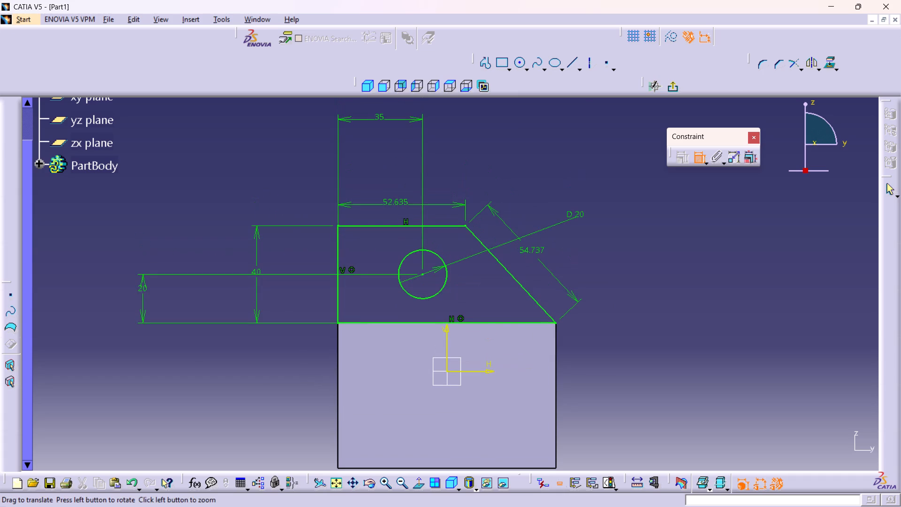
pyautogui.moveTo(484, 296); pyautogui.dragTo(485, 317, button='middle')
pyautogui.rightClick(484, 296)
pyautogui.moveTo(482, 303); pyautogui.dragTo(483, 304, button='middle')
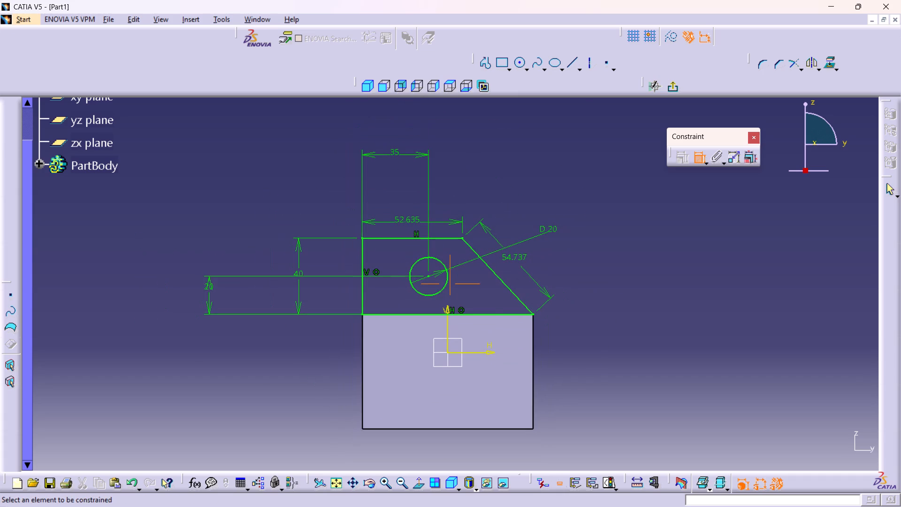
pyautogui.moveTo(483, 304); pyautogui.dragTo(483, 316, button='middle')
pyautogui.rightClick(483, 304)
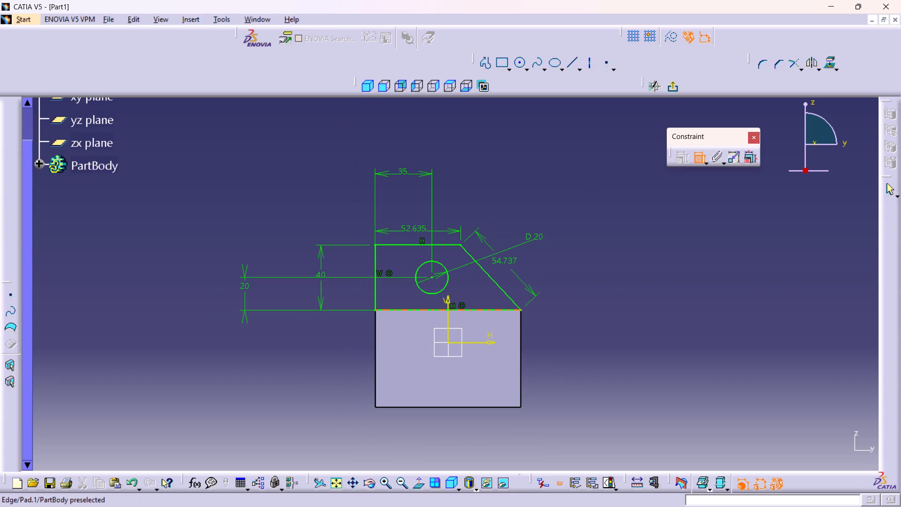
pyautogui.moveTo(499, 315); pyautogui.dragTo(497, 343, button='middle')
pyautogui.rightClick(499, 314)
pyautogui.moveTo(460, 307); pyautogui.dragTo(460, 305, button='middle')
pyautogui.rightClick(460, 307)
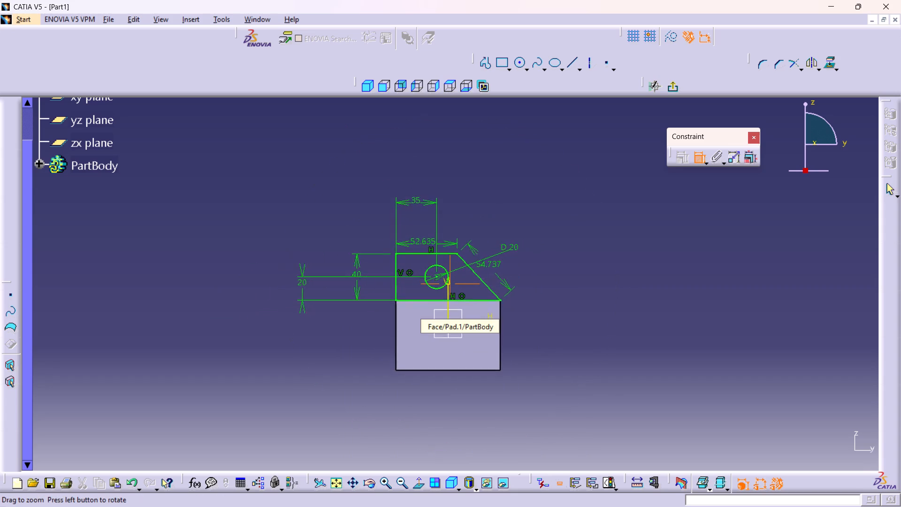
pyautogui.moveTo(460, 305); pyautogui.dragTo(448, 248, button='middle')
pyautogui.moveTo(458, 301); pyautogui.dragTo(509, 319, button='middle')
pyautogui.middleClick(522, 312)
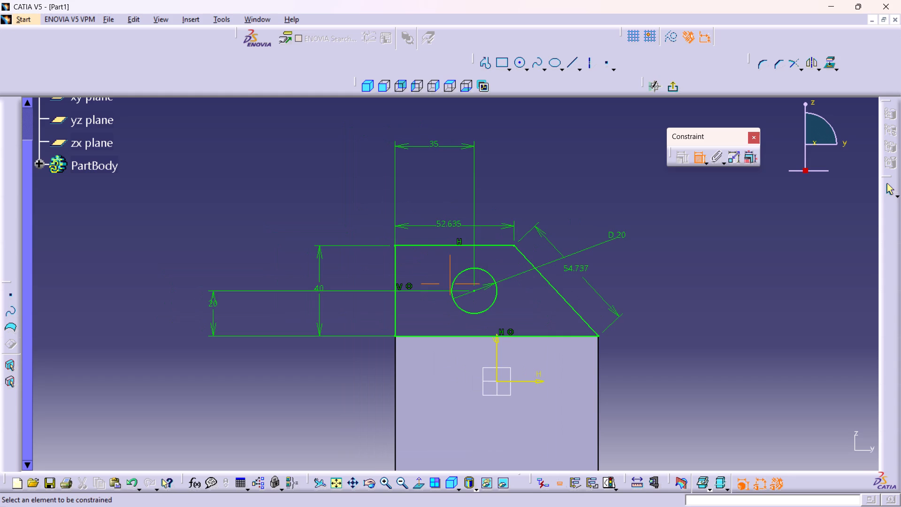
pyautogui.moveTo(469, 325); pyautogui.dragTo(480, 341, button='middle')
pyautogui.moveTo(462, 330); pyautogui.dragTo(469, 337, button='middle')
pyautogui.moveTo(454, 317); pyautogui.dragTo(467, 322, button='middle')
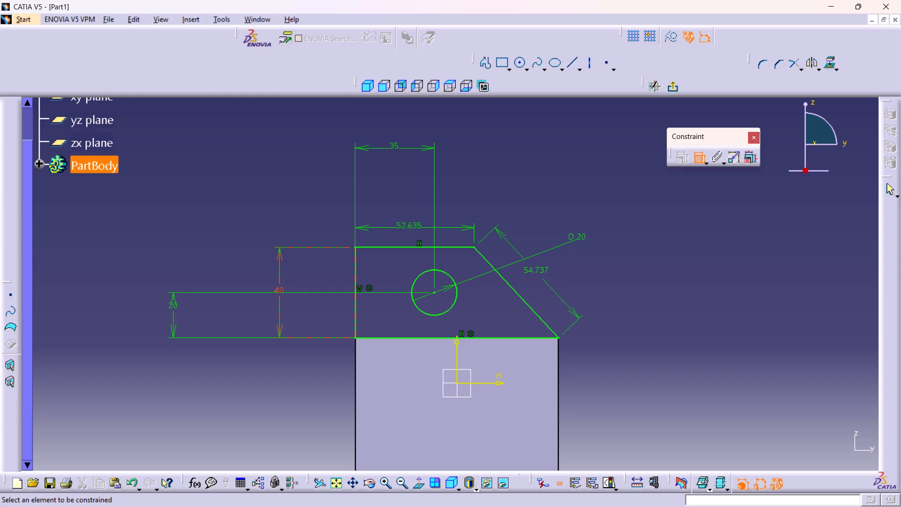
pyautogui.middleClick(350, 318)
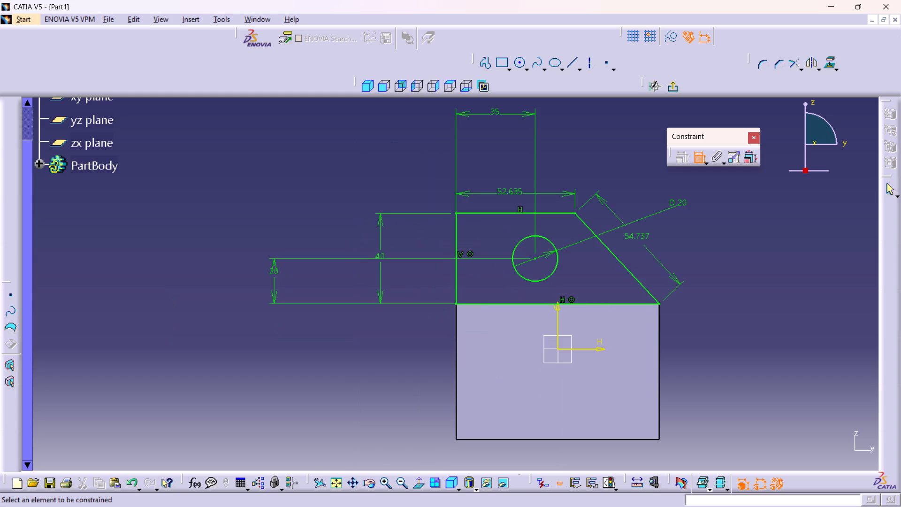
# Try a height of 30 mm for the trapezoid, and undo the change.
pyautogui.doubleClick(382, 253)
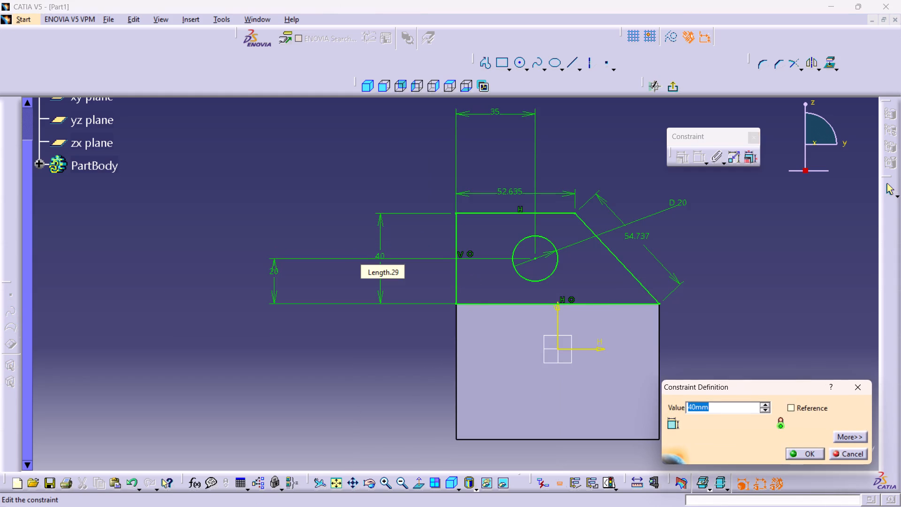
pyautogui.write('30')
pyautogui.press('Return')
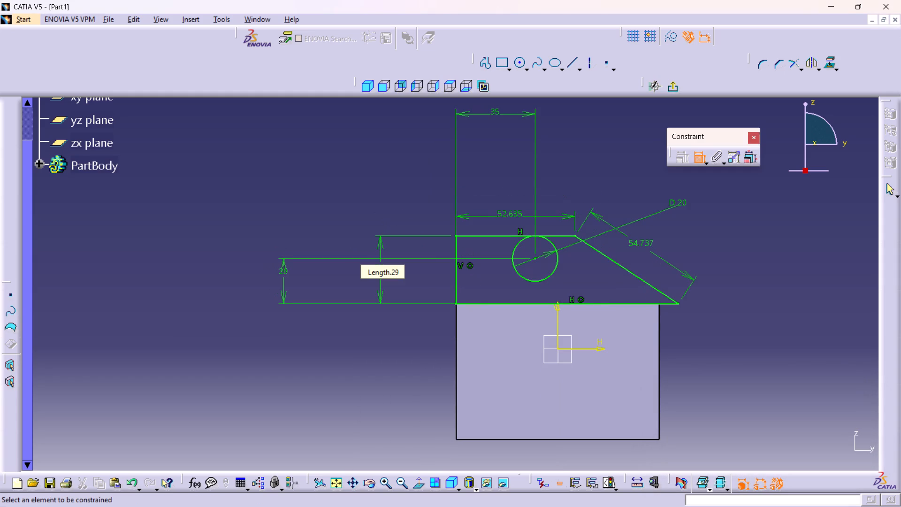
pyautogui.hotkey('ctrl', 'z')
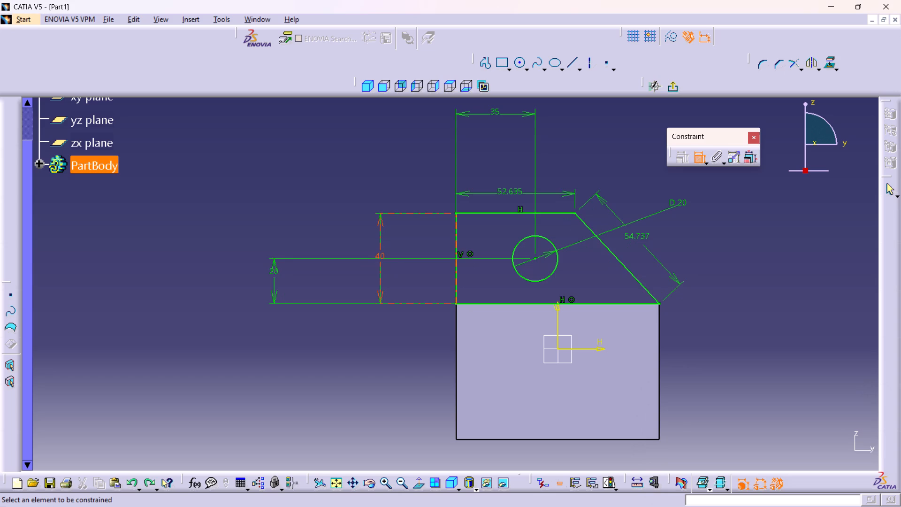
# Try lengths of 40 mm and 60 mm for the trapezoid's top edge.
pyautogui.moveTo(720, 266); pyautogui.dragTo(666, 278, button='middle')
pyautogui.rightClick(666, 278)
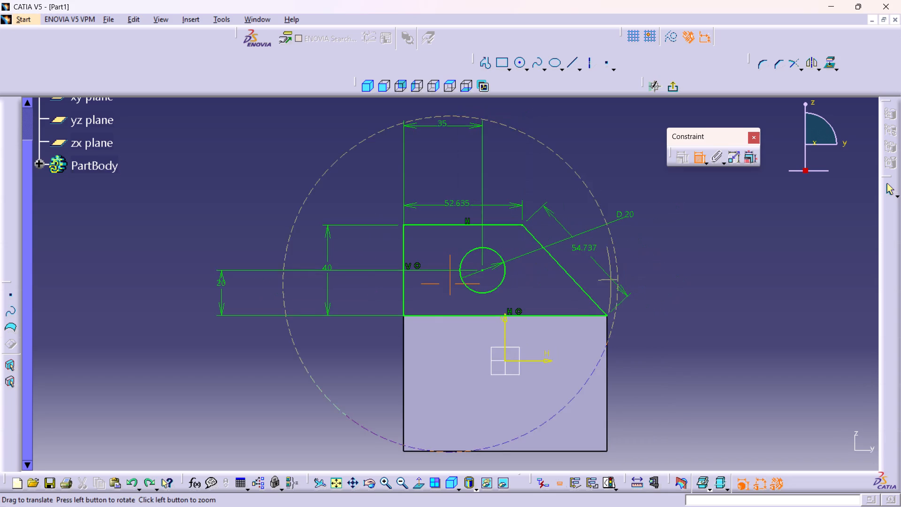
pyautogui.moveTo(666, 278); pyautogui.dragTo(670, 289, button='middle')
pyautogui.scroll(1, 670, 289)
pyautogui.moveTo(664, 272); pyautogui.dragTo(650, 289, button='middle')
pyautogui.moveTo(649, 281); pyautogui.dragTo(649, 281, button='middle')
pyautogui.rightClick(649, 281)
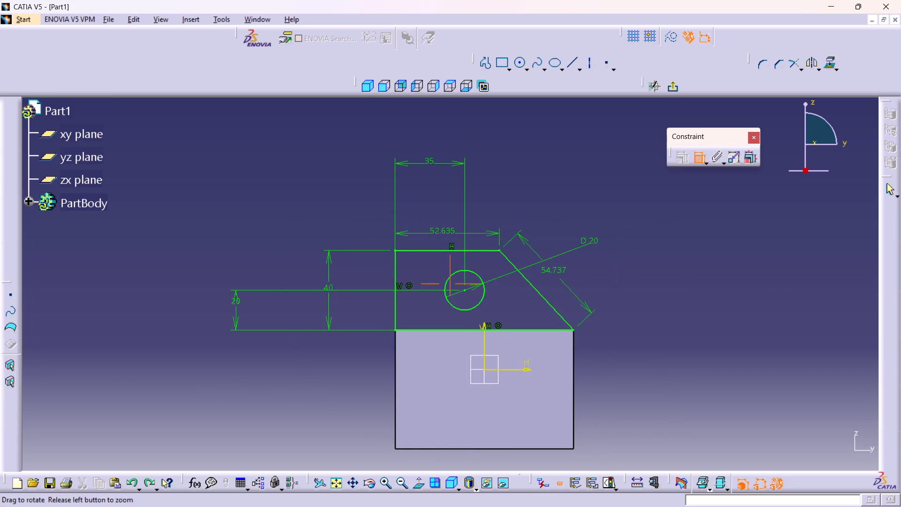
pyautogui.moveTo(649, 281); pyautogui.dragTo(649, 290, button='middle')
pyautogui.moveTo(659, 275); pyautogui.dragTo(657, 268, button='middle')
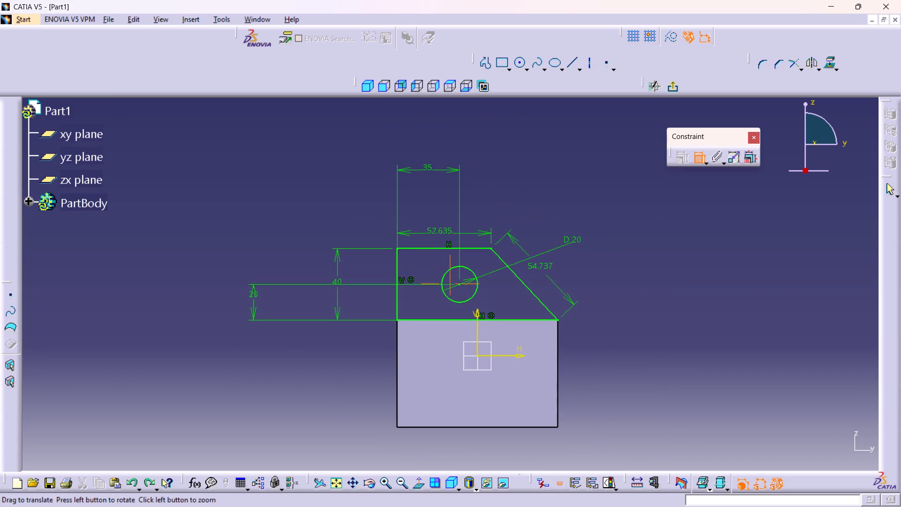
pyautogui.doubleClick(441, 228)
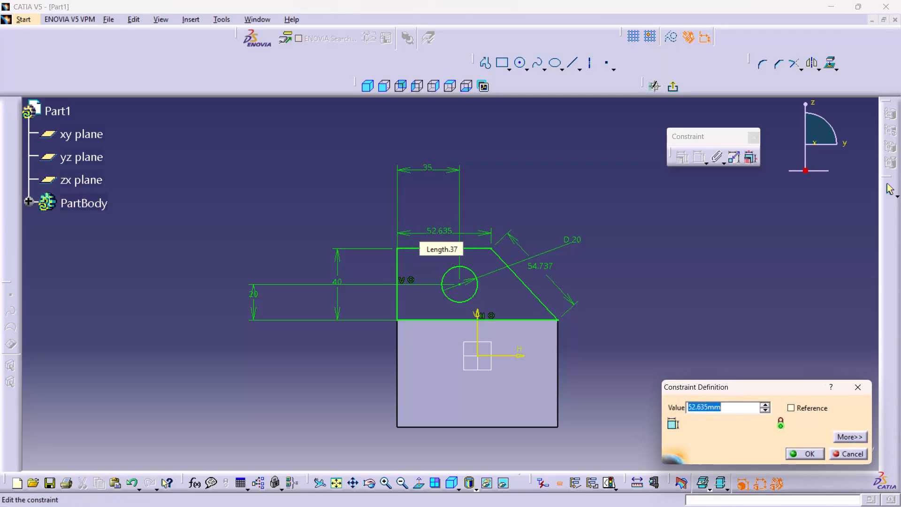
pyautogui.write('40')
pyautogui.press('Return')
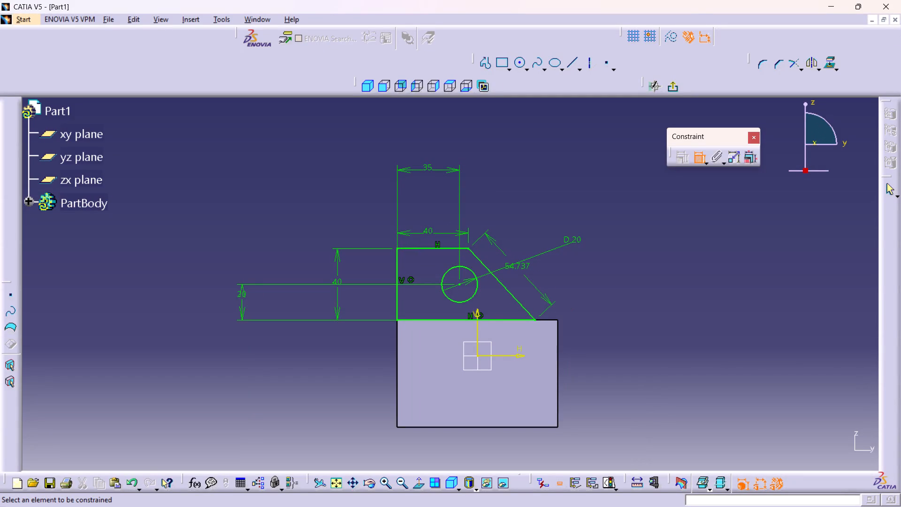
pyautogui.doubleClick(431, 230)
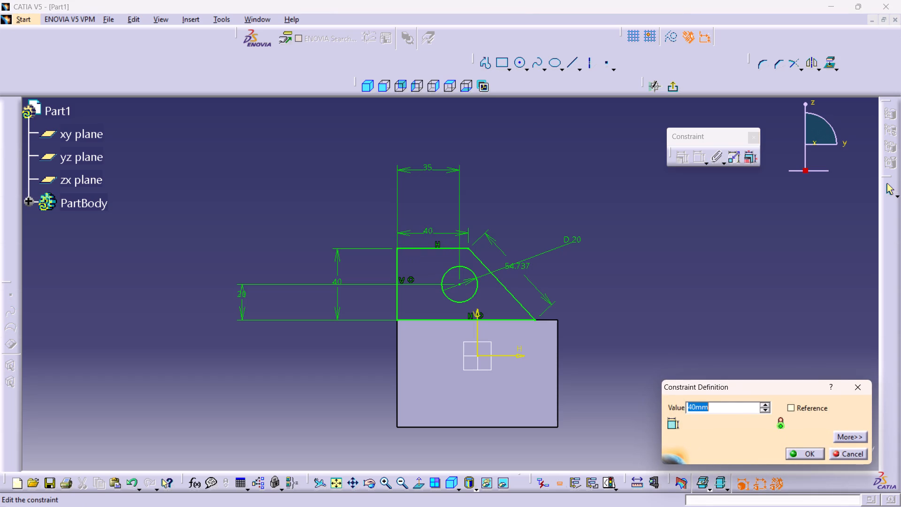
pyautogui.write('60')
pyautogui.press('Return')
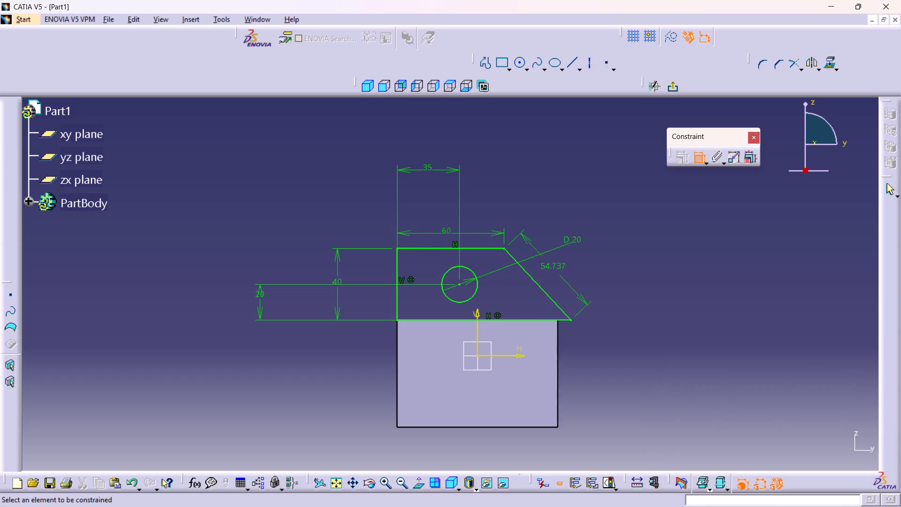
# Set the length of the trapezoid's top edge to 50 mm.
pyautogui.doubleClick(446, 230)
pyautogui.write('50')
pyautogui.press('Return')
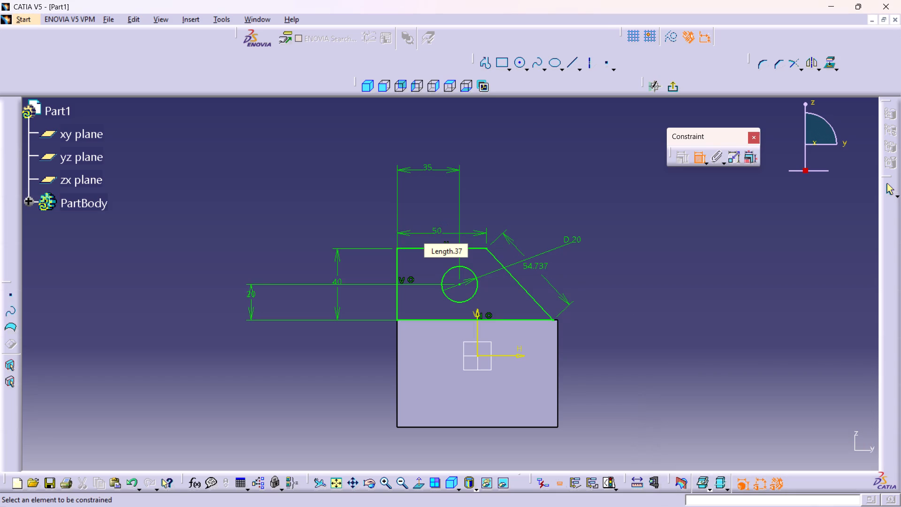
# Constrain the lower end point of the trapezoid's slanted edge as coincident with the pad's nearby vertical edge.
pyautogui.moveTo(591, 311); pyautogui.dragTo(576, 253, button='middle')
pyautogui.rightClick(591, 311)
pyautogui.moveTo(645, 372); pyautogui.dragTo(628, 360, button='middle')
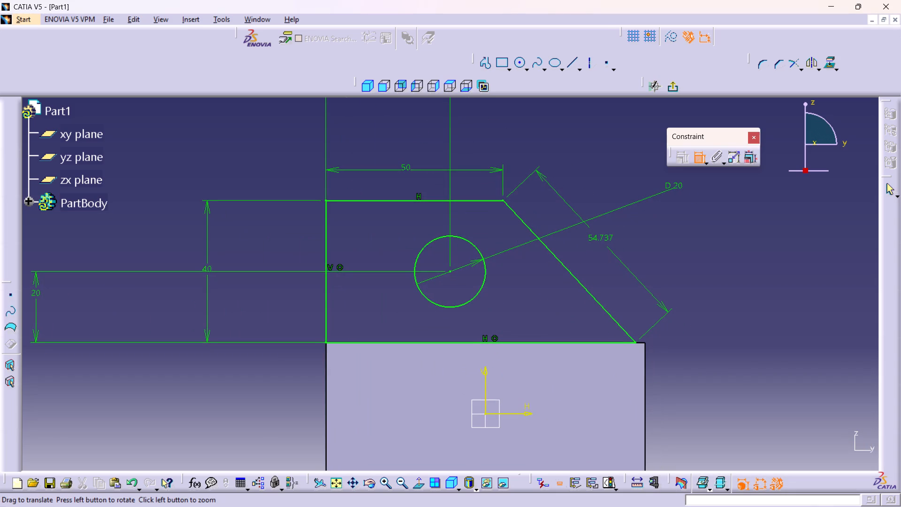
pyautogui.moveTo(628, 367); pyautogui.dragTo(616, 339, button='middle')
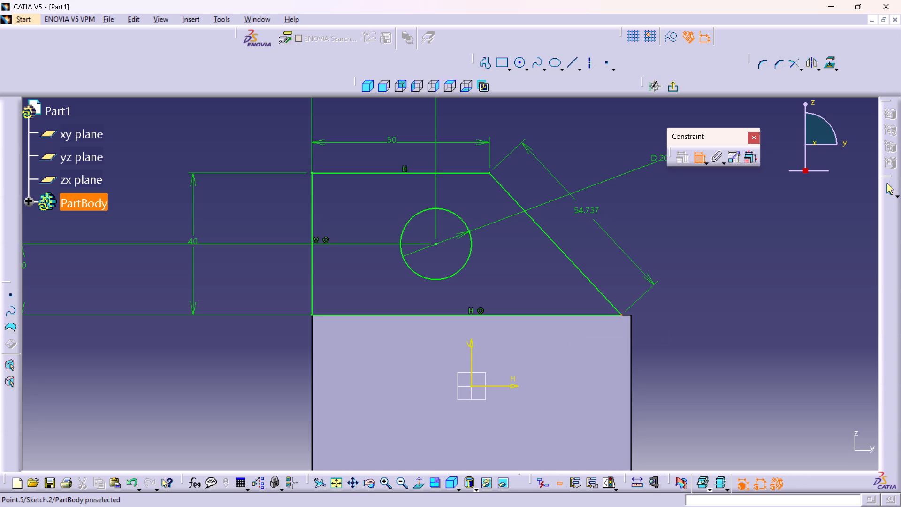
pyautogui.click(620, 313)
pyautogui.click(633, 336)
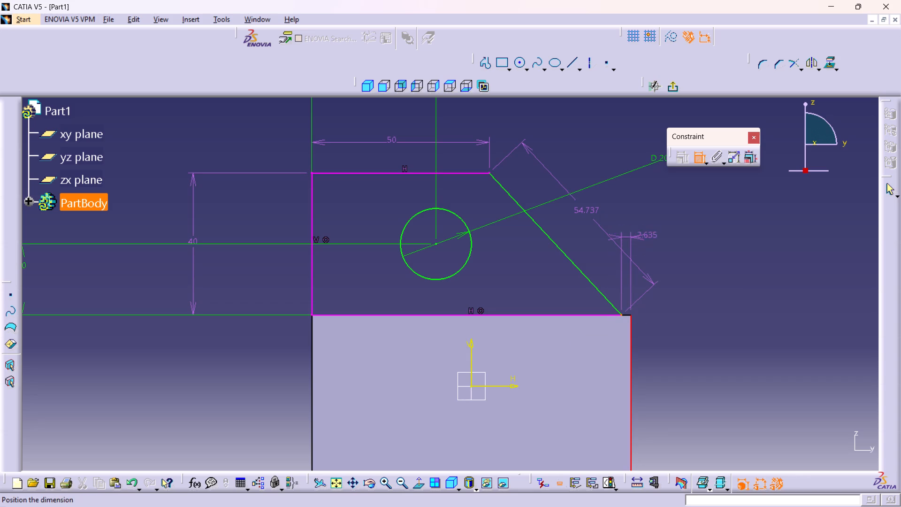
pyautogui.rightClick(648, 229)
pyautogui.click(683, 285)
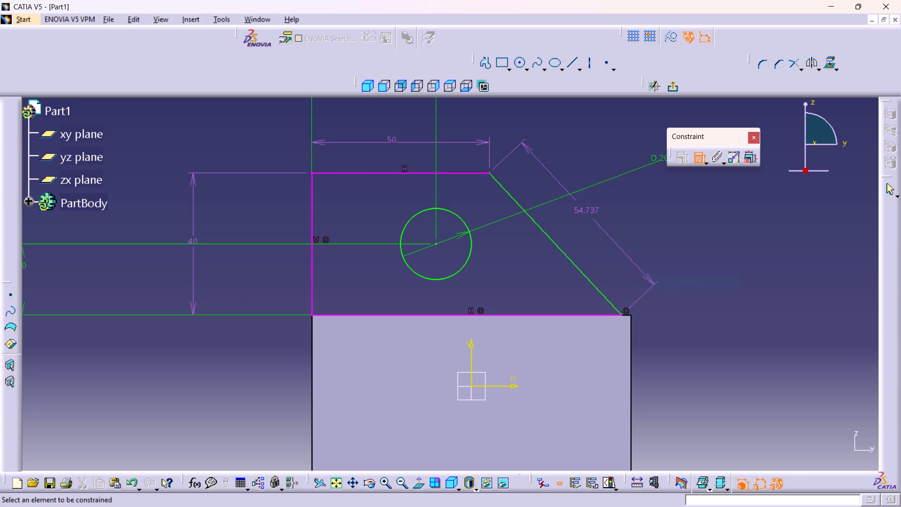
# Delete the length dimension of the trapezoid's slanted edge.
pyautogui.moveTo(484, 270); pyautogui.dragTo(499, 318, button='middle')
pyautogui.rightClick(489, 283)
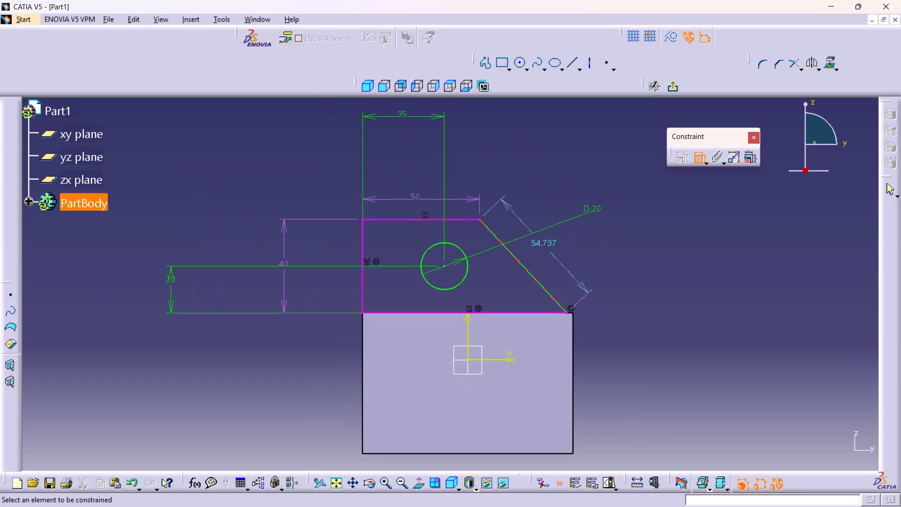
pyautogui.rightClick(549, 244)
pyautogui.click(580, 482)
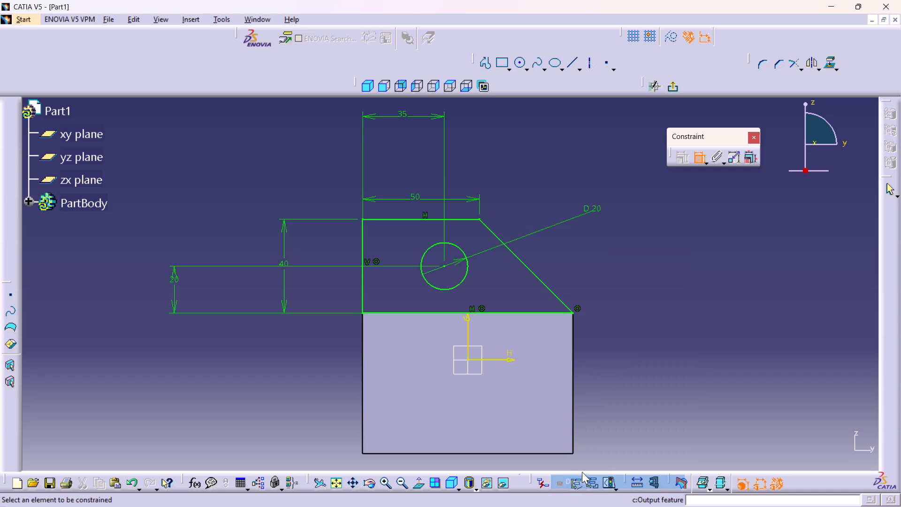
# Exit the trapezoid sketch and return to the 3D part.
pyautogui.moveTo(602, 284); pyautogui.dragTo(602, 294, button='middle')
pyautogui.rightClick(602, 284)
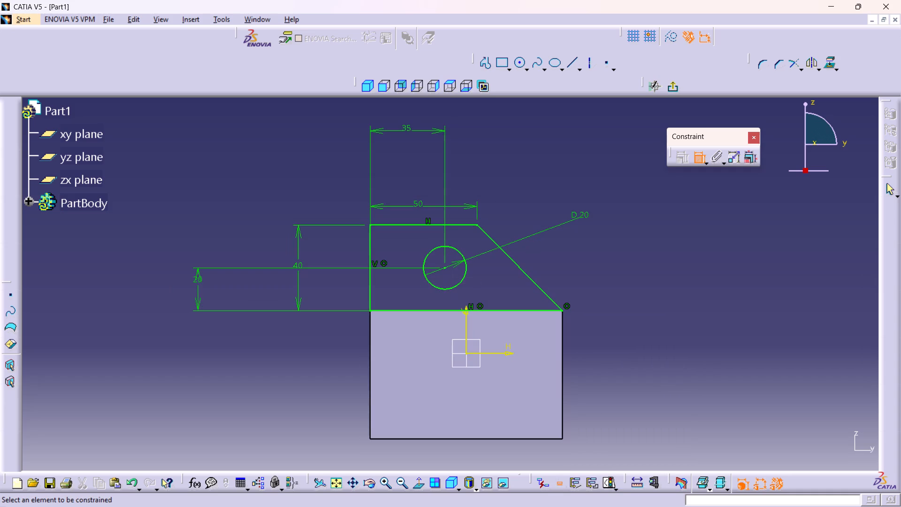
pyautogui.moveTo(614, 315); pyautogui.dragTo(616, 321, button='middle')
pyautogui.rightClick(614, 315)
pyautogui.moveTo(610, 307); pyautogui.dragTo(612, 323, button='middle')
pyautogui.rightClick(610, 307)
pyautogui.click(420, 485)
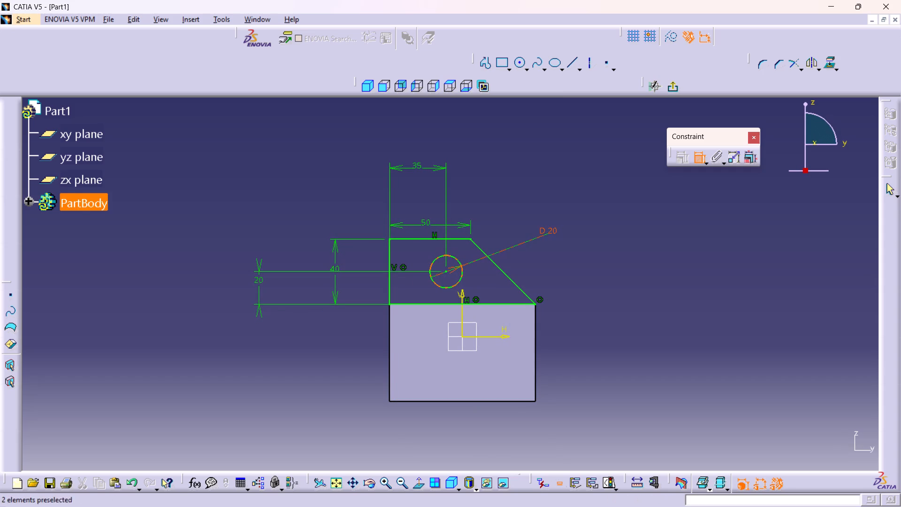
pyautogui.click(676, 86)
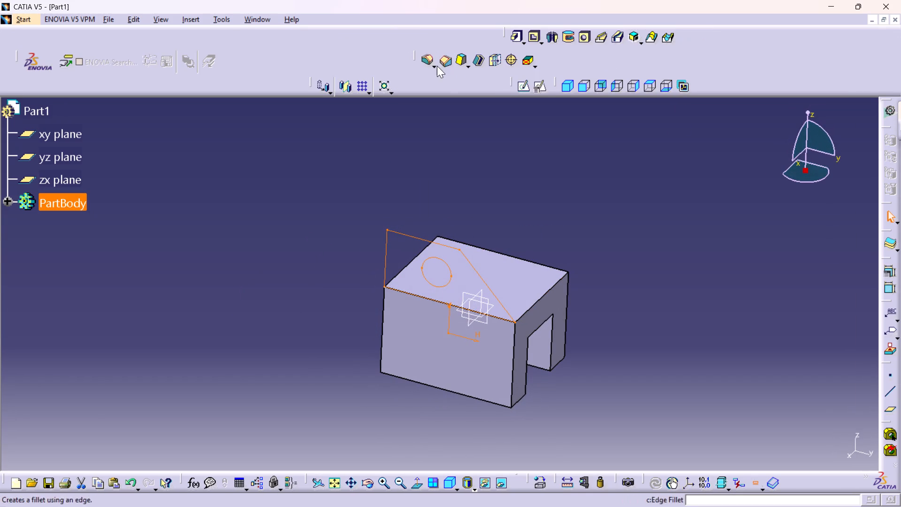
# Pad the trapezoid sketch with its circle 15 mm in the reversed direction, over the block's top face.
pyautogui.click(517, 36)
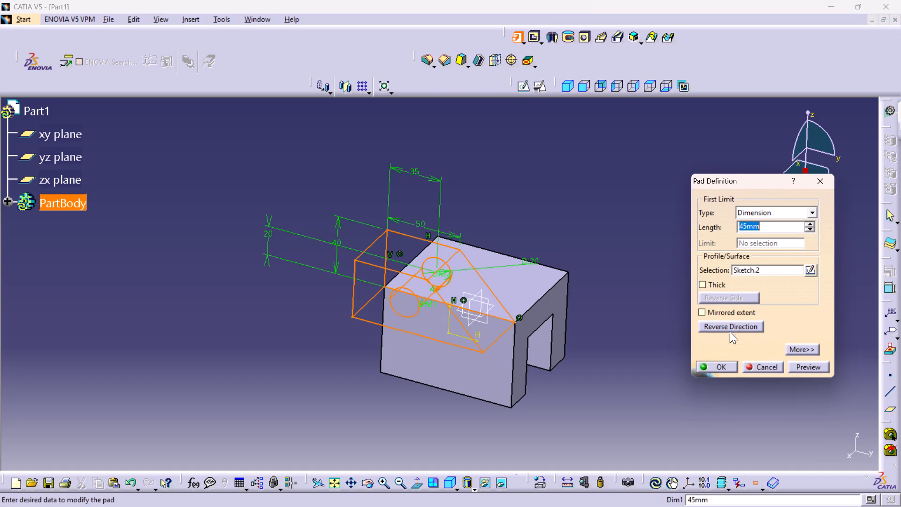
pyautogui.click(736, 323)
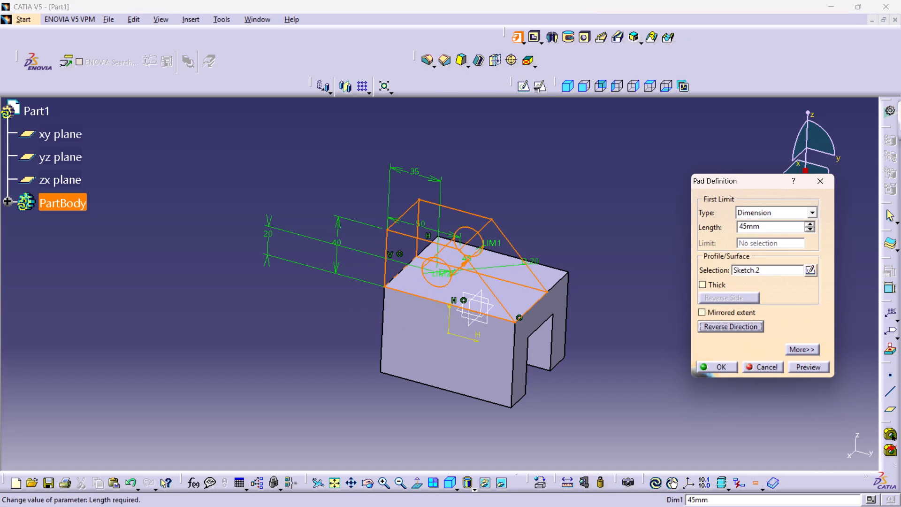
pyautogui.doubleClick(767, 224)
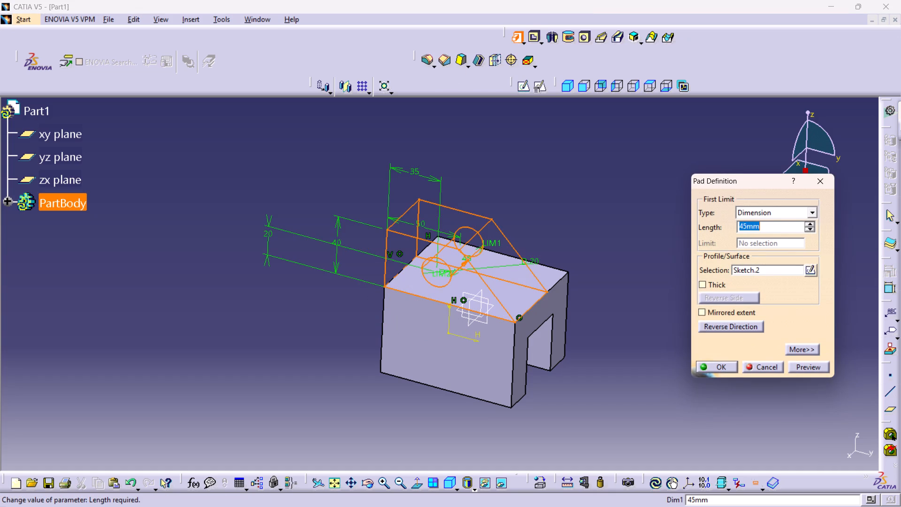
pyautogui.write('15')
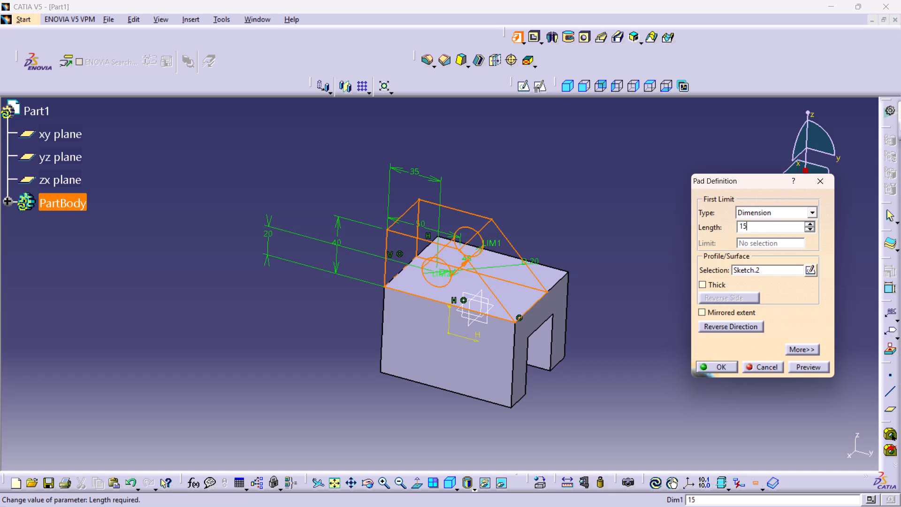
pyautogui.press('Return')
pyautogui.click(665, 354)
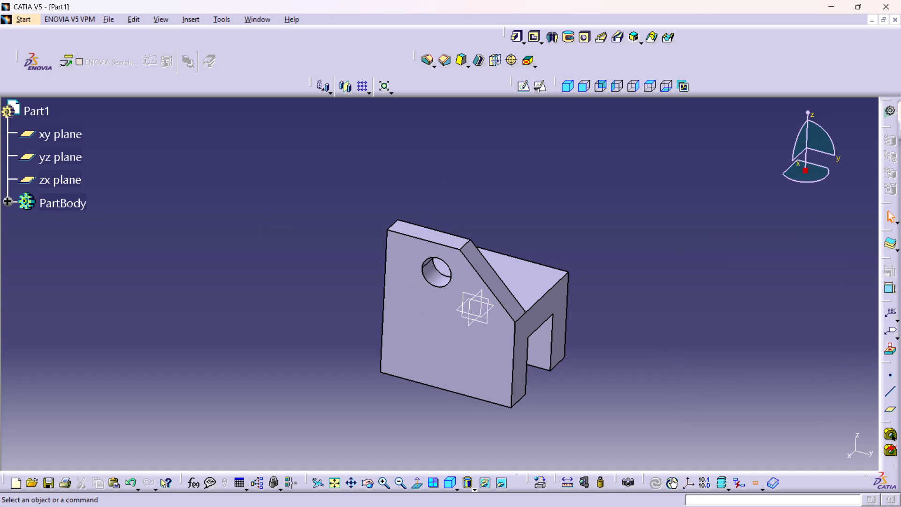
# Expand the body in the specification tree, review the trapezoid pad's definition and close it without editing.
pyautogui.click(11, 200)
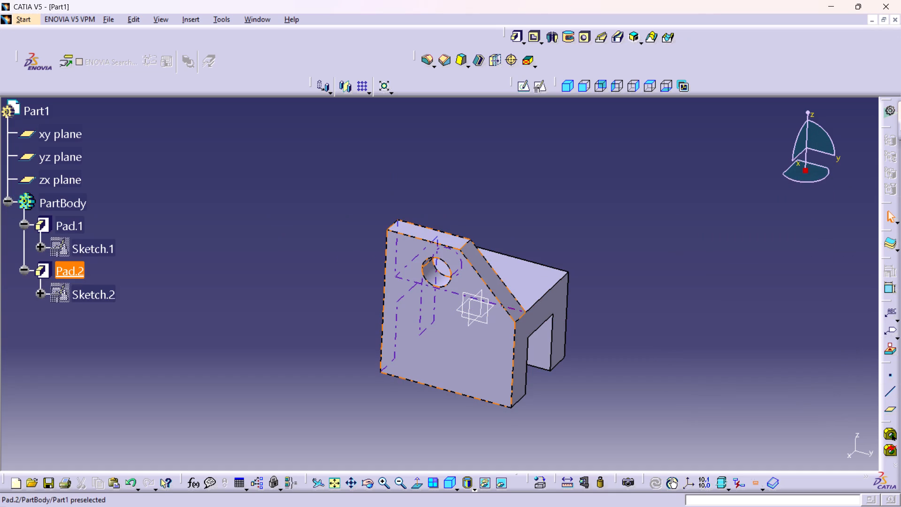
pyautogui.click(63, 270)
pyautogui.doubleClick(78, 269)
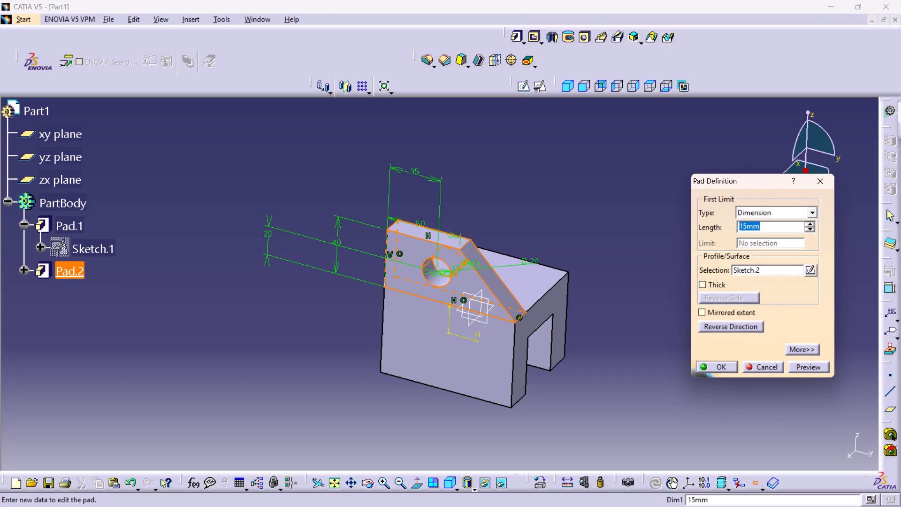
pyautogui.moveTo(621, 280); pyautogui.dragTo(610, 290, button='middle')
pyautogui.click(818, 181)
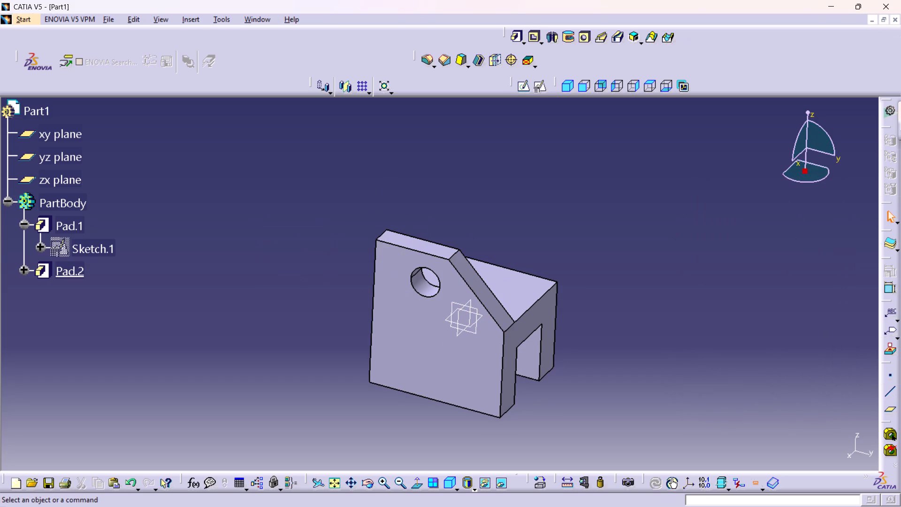
# Mirror the trapezoidal upright pad about the yz plane, accepting the mirror operation despite its non-movable sub-elements.
pyautogui.click(68, 273)
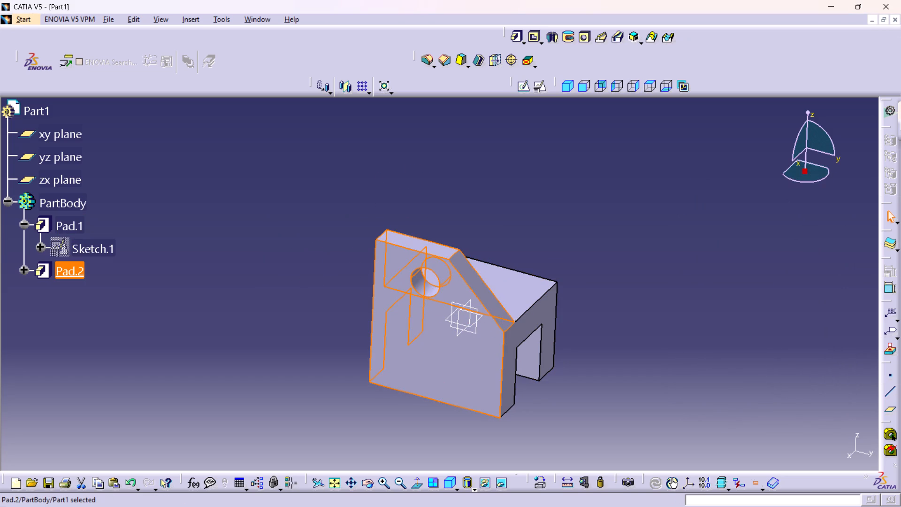
pyautogui.click(348, 86)
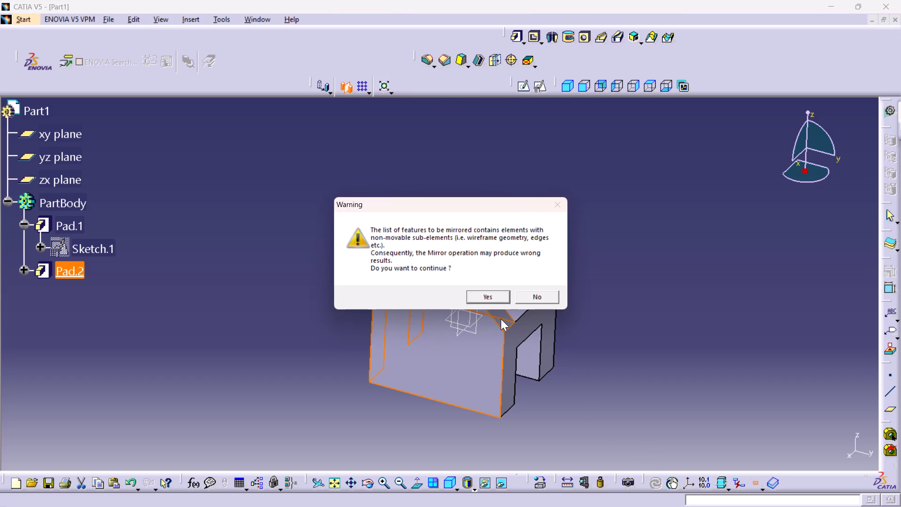
pyautogui.click(483, 297)
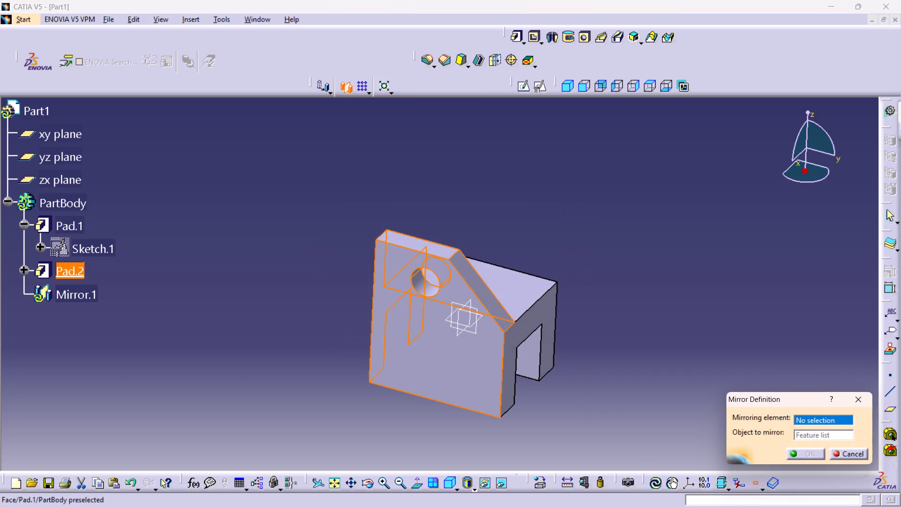
pyautogui.click(476, 326)
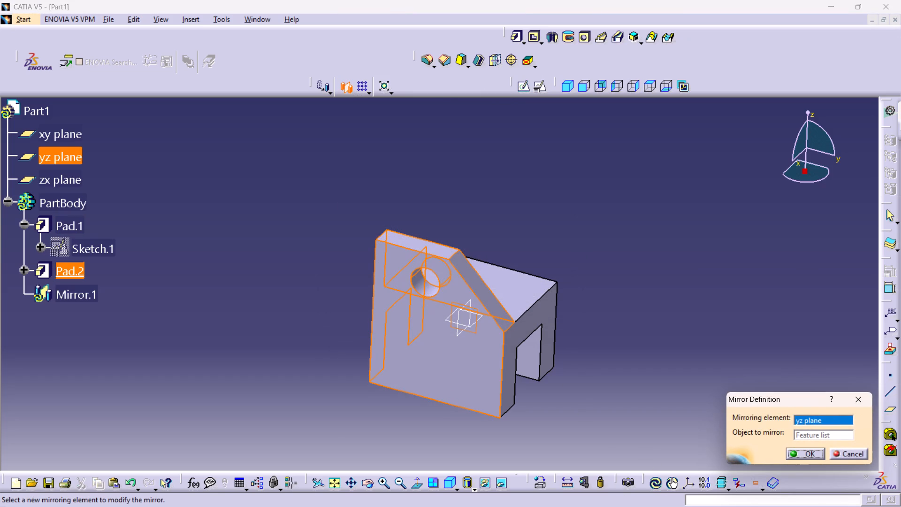
pyautogui.click(808, 451)
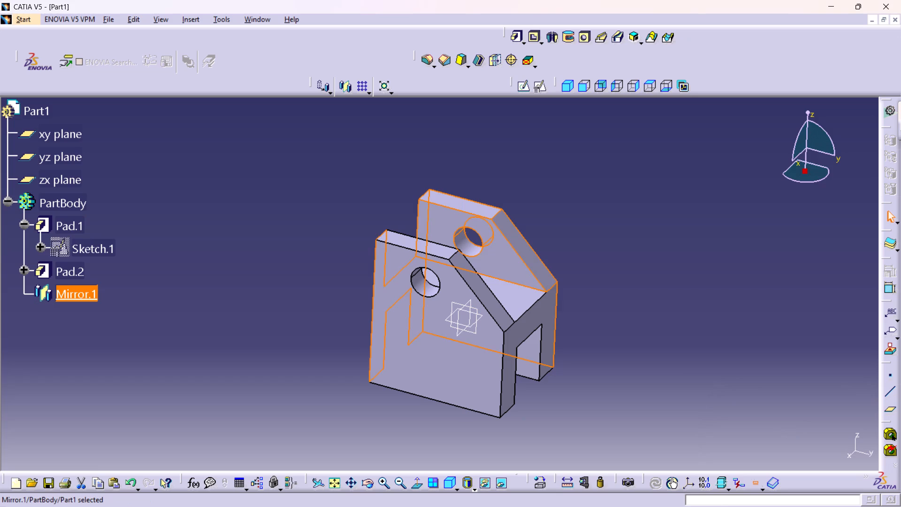
pyautogui.click(680, 381)
# Examine the block with its two uprights from several angles.
pyautogui.middleClick(644, 345)
pyautogui.rightClick(644, 345)
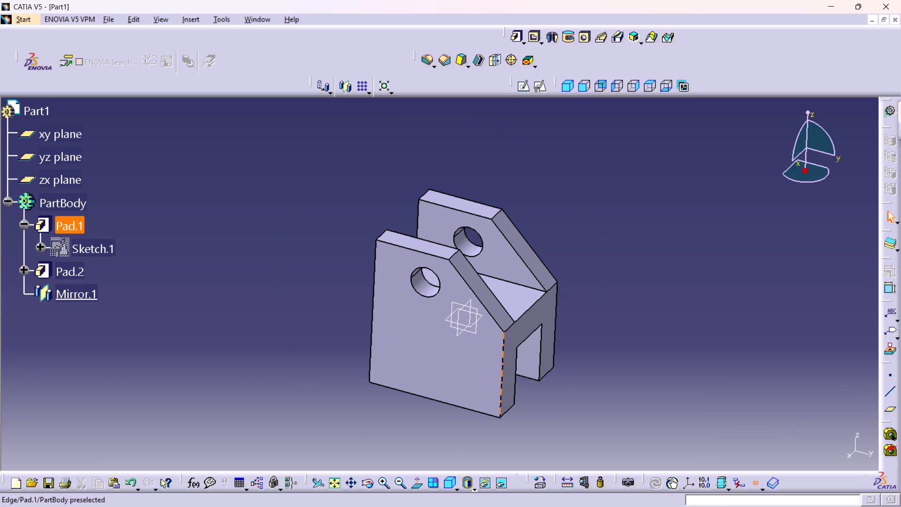
pyautogui.moveTo(504, 349); pyautogui.dragTo(373, 326, button='middle')
pyautogui.moveTo(504, 349); pyautogui.dragTo(305, 386, button='right')
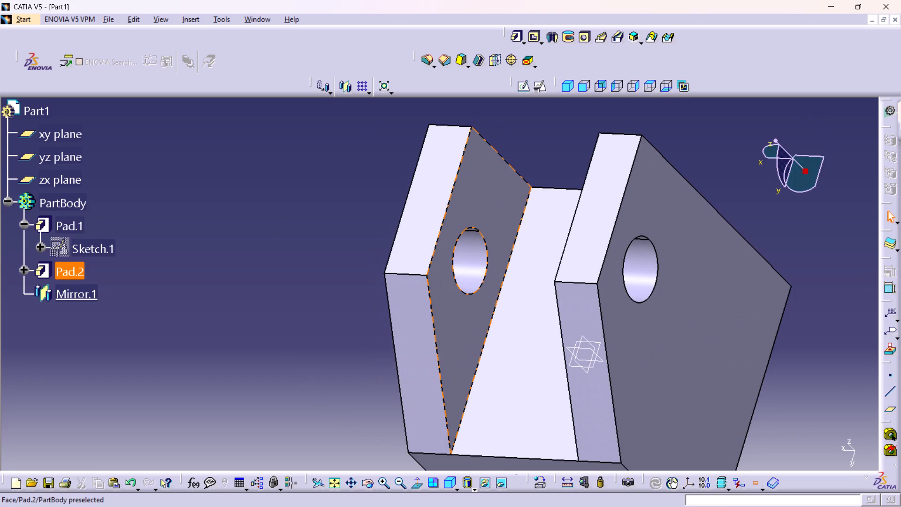
pyautogui.moveTo(442, 387); pyautogui.dragTo(590, 275, button='middle')
pyautogui.moveTo(442, 386); pyautogui.dragTo(591, 275, button='right')
pyautogui.scroll(-1, 588, 275)
pyautogui.moveTo(563, 269); pyautogui.dragTo(559, 279, button='middle')
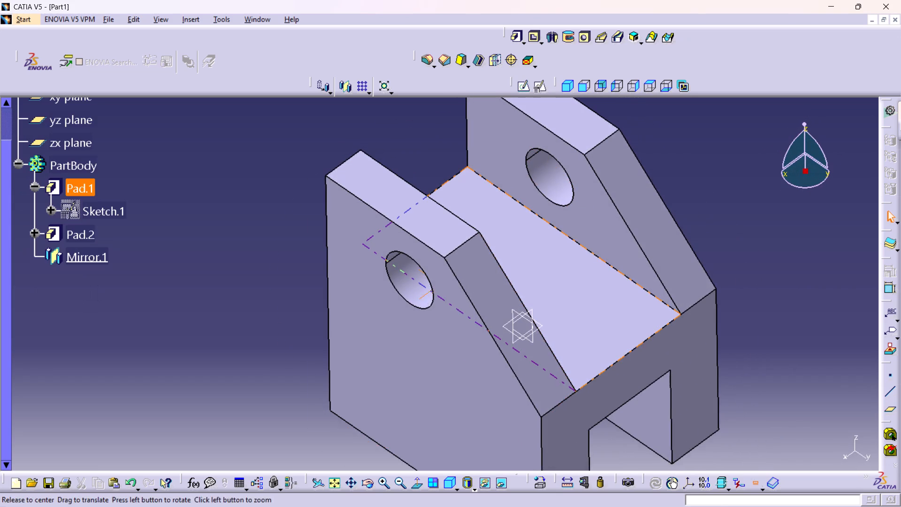
pyautogui.moveTo(559, 279); pyautogui.dragTo(526, 335, button='middle')
# Fillet the edges where the flat top meets the slope on both uprights with an 18 mm radius.
pyautogui.moveTo(543, 331); pyautogui.dragTo(550, 364, button='middle')
pyautogui.rightClick(543, 331)
pyautogui.scroll(1, 570, 394)
pyautogui.moveTo(570, 393); pyautogui.dragTo(574, 361, button='middle')
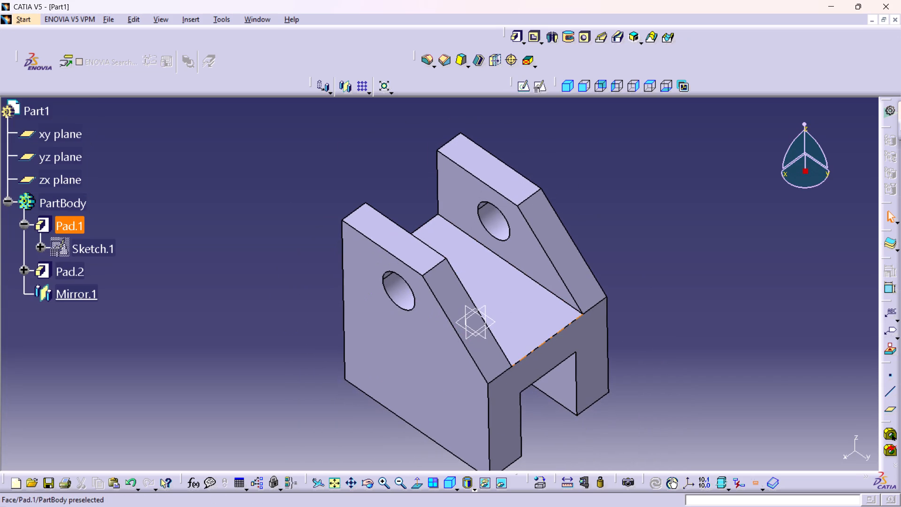
pyautogui.click(432, 268)
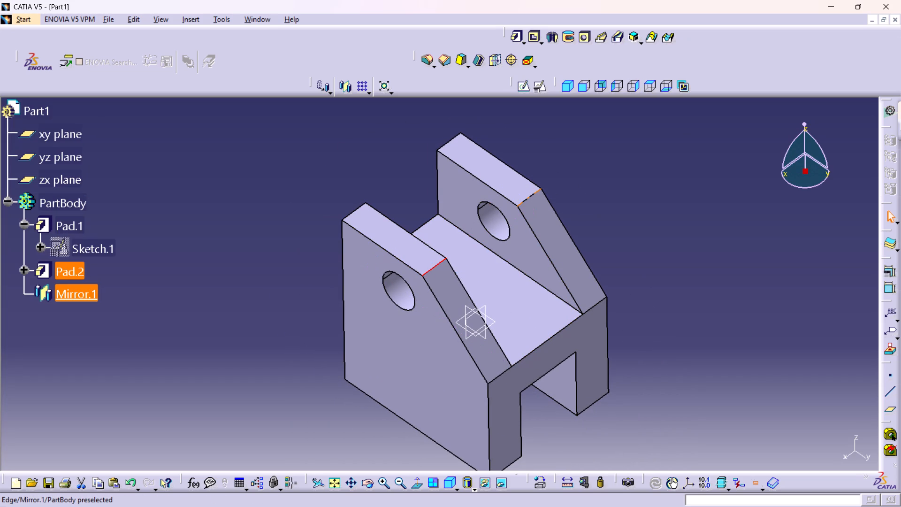
pyautogui.keyDown('ctrl'); pyautogui.click(531, 194); pyautogui.keyUp('ctrl')
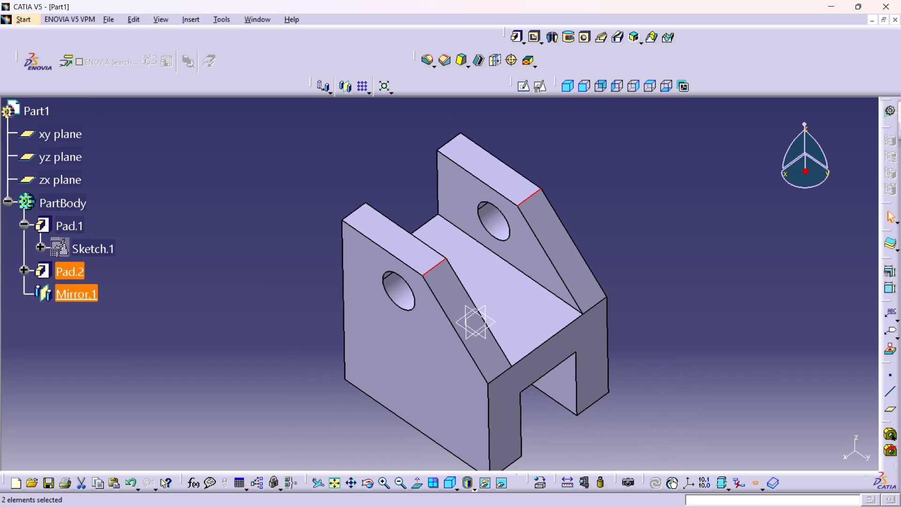
pyautogui.click(425, 56)
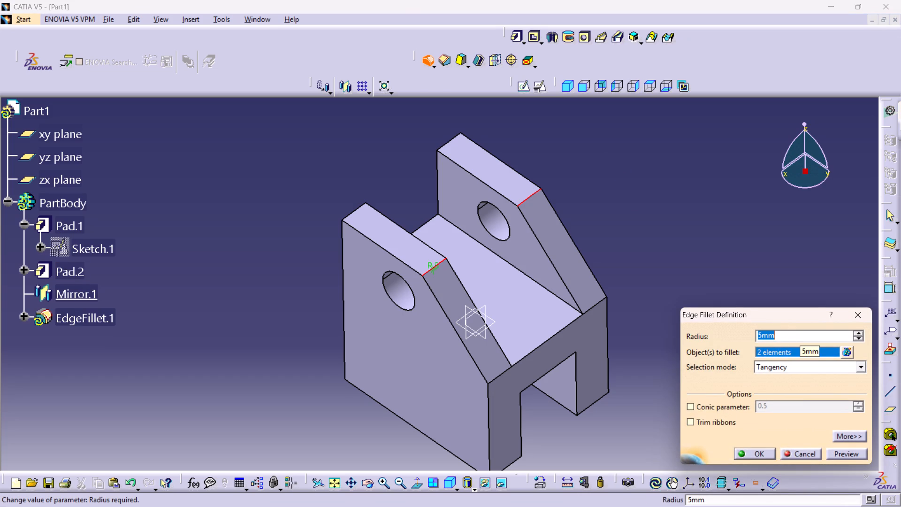
pyautogui.doubleClick(792, 333)
pyautogui.write('18')
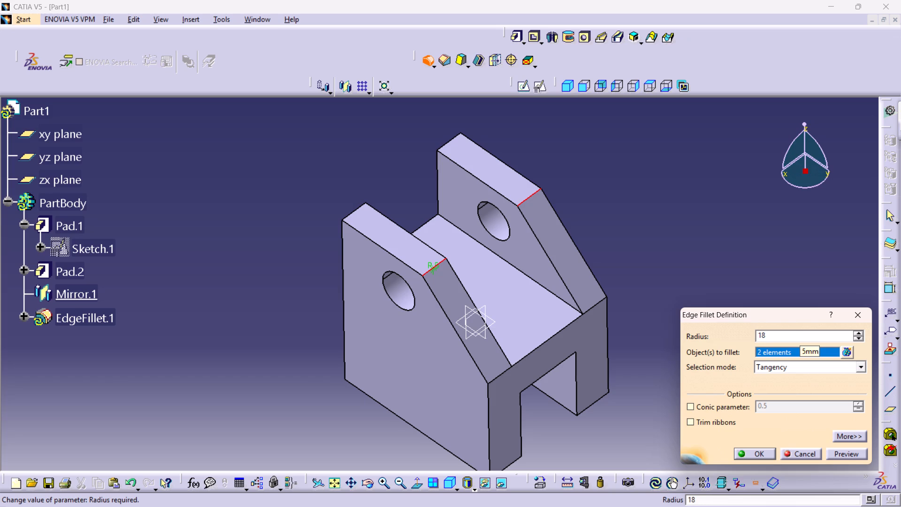
pyautogui.press('Return')
pyautogui.click(735, 284)
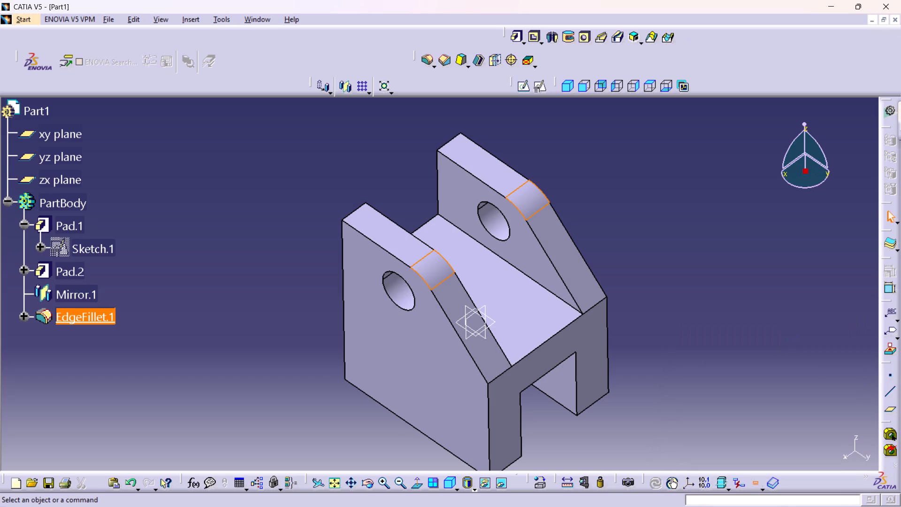
# Examine the filleted uprights, their holes and the block's top face from different angles.
pyautogui.moveTo(620, 421); pyautogui.dragTo(632, 352, button='middle')
pyautogui.moveTo(620, 420); pyautogui.dragTo(632, 352, button='right')
pyautogui.moveTo(439, 379); pyautogui.dragTo(438, 376, button='middle')
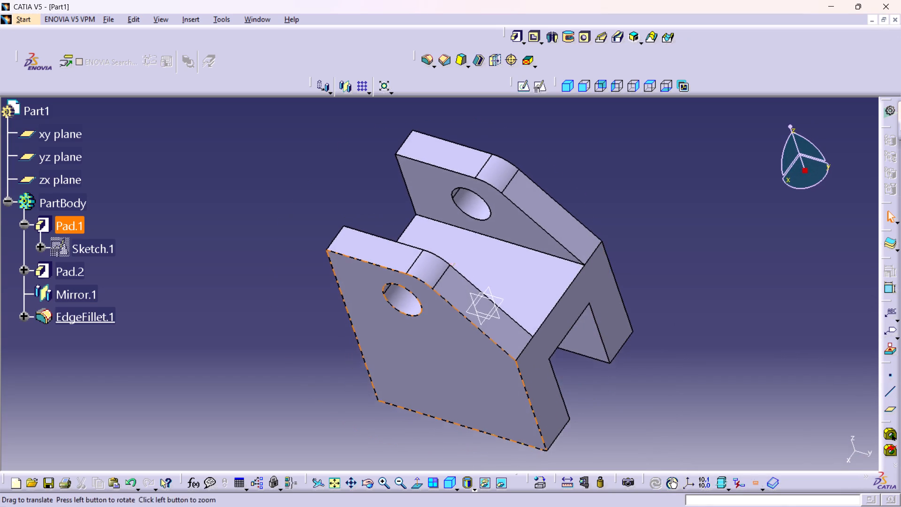
pyautogui.moveTo(438, 376); pyautogui.dragTo(445, 274, button='middle')
pyautogui.moveTo(437, 374); pyautogui.dragTo(445, 273, button='right')
pyautogui.moveTo(449, 359); pyautogui.dragTo(447, 327, button='middle')
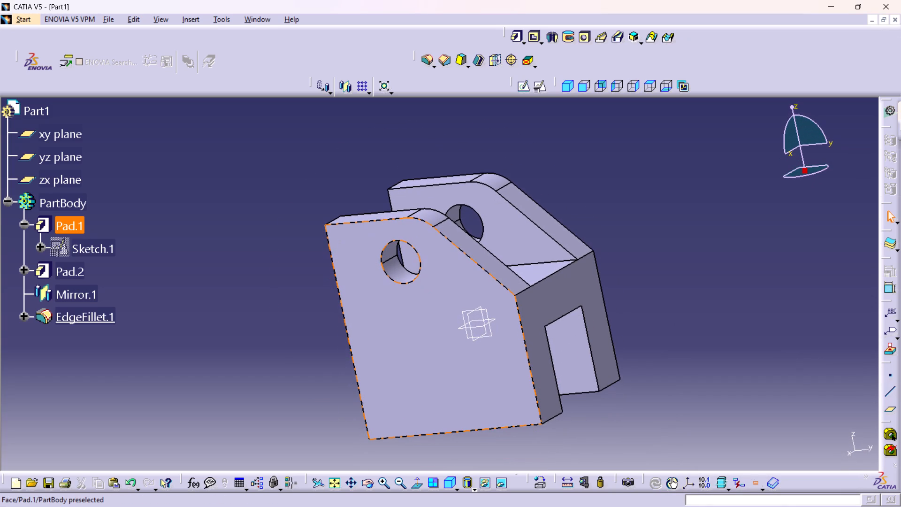
pyautogui.moveTo(503, 395); pyautogui.dragTo(476, 425, button='middle')
pyautogui.moveTo(502, 395); pyautogui.dragTo(476, 426, button='right')
pyautogui.moveTo(427, 345); pyautogui.dragTo(427, 345, button='middle')
pyautogui.moveTo(427, 345); pyautogui.dragTo(427, 345, button='right')
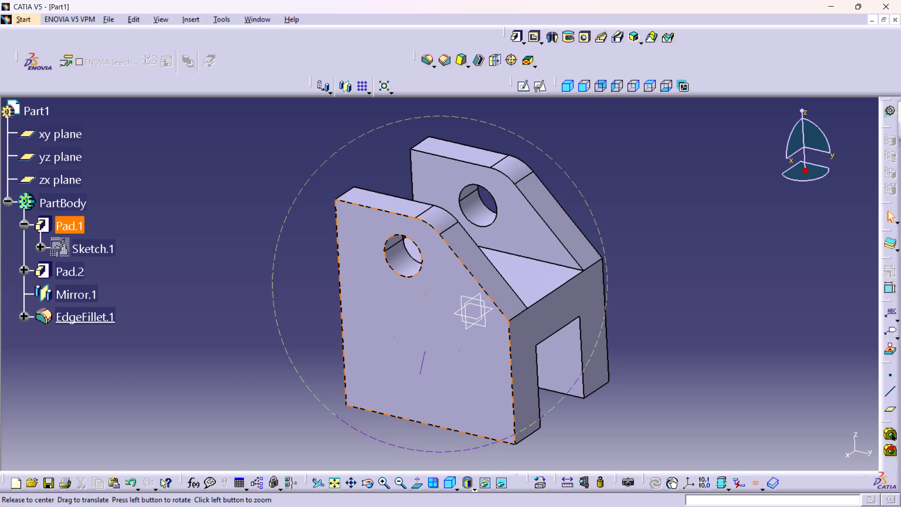
pyautogui.moveTo(427, 345); pyautogui.dragTo(397, 367, button='right')
pyautogui.moveTo(427, 345); pyautogui.dragTo(395, 363, button='middle')
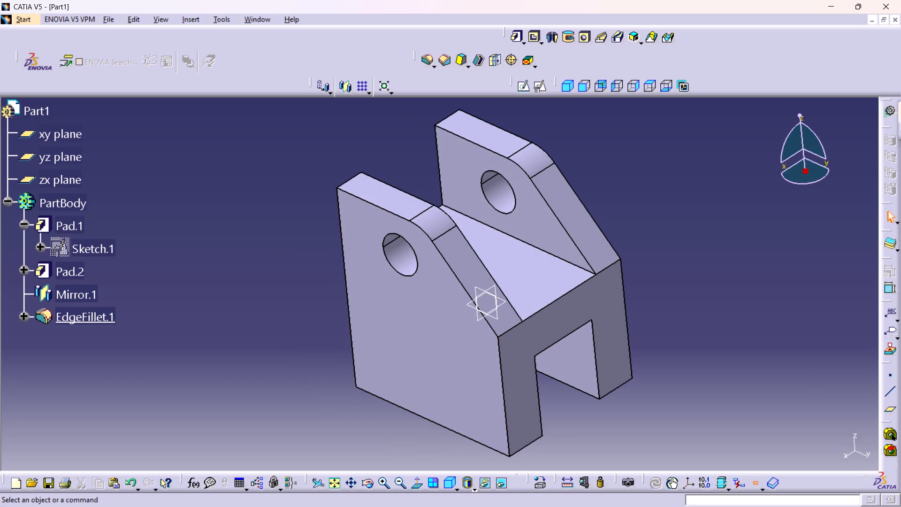
pyautogui.moveTo(435, 390); pyautogui.dragTo(488, 339, button='middle')
pyautogui.moveTo(435, 390); pyautogui.dragTo(488, 339, button='right')
pyautogui.moveTo(403, 339); pyautogui.dragTo(398, 356, button='middle')
pyautogui.moveTo(402, 344); pyautogui.dragTo(398, 356, button='right')
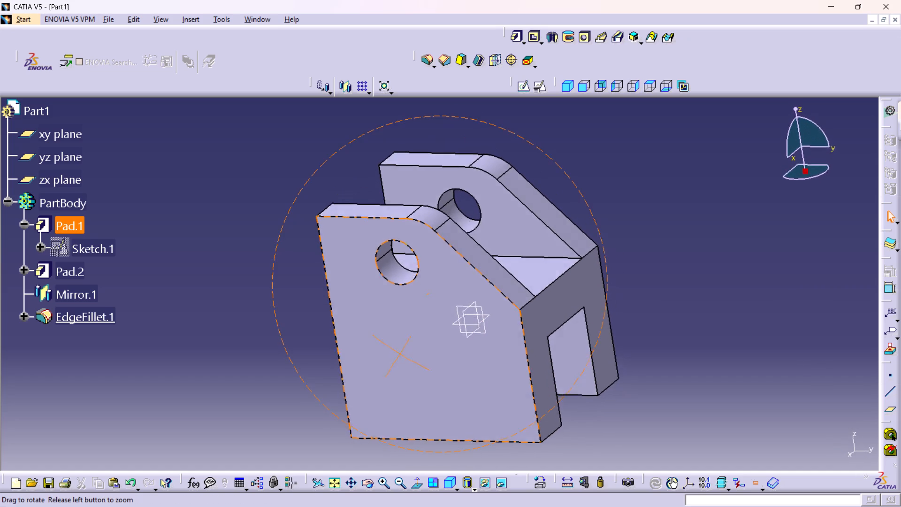
pyautogui.moveTo(398, 356); pyautogui.dragTo(362, 396, button='middle')
pyautogui.moveTo(398, 356); pyautogui.dragTo(361, 394, button='right')
pyautogui.moveTo(758, 356); pyautogui.dragTo(718, 384, button='middle')
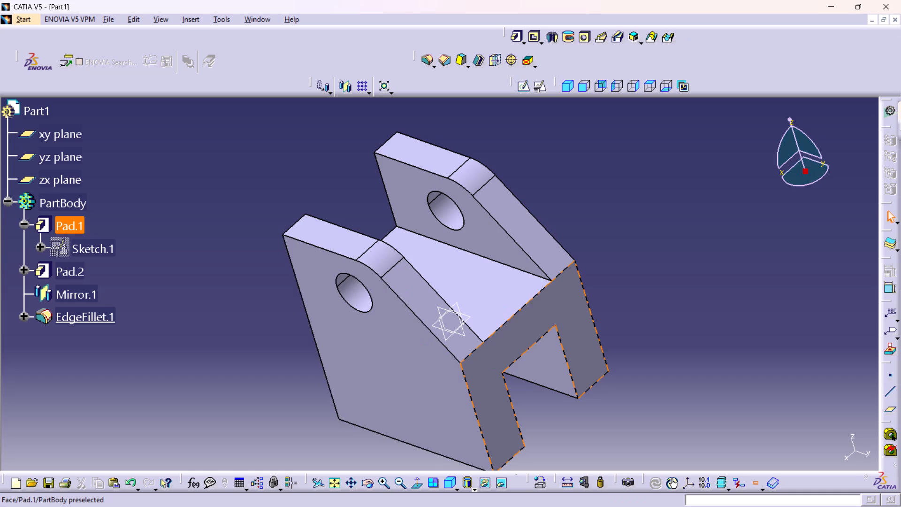
pyautogui.moveTo(374, 387); pyautogui.dragTo(367, 347, button='middle')
pyautogui.moveTo(374, 387); pyautogui.dragTo(367, 347, button='right')
pyautogui.moveTo(412, 400); pyautogui.dragTo(408, 375, button='middle')
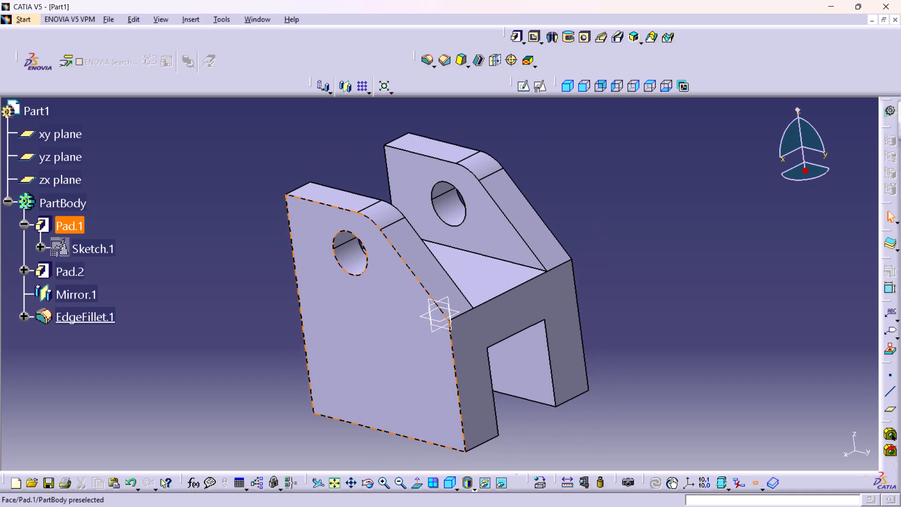
pyautogui.moveTo(664, 379); pyautogui.dragTo(661, 369, button='middle')
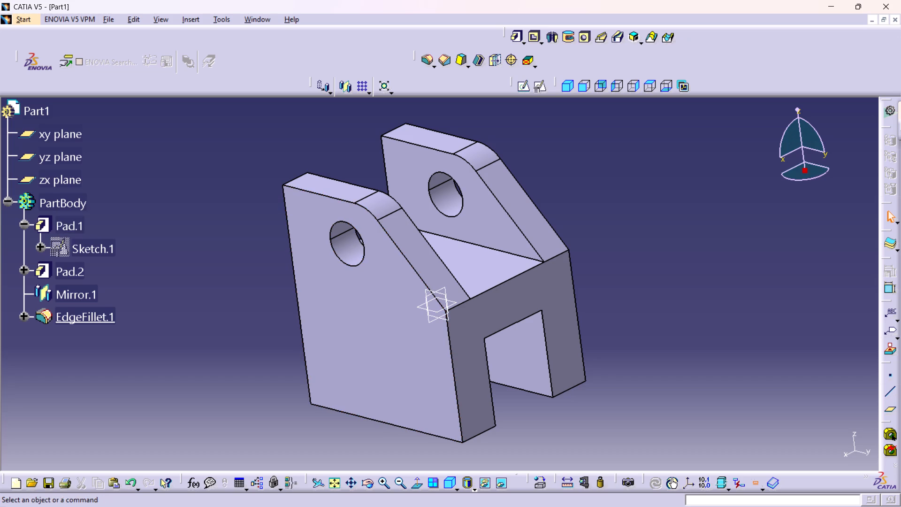
# Create a positioned sketch on the block's top face between the uprights, with axes swapped and V reversed.
pyautogui.click(481, 276)
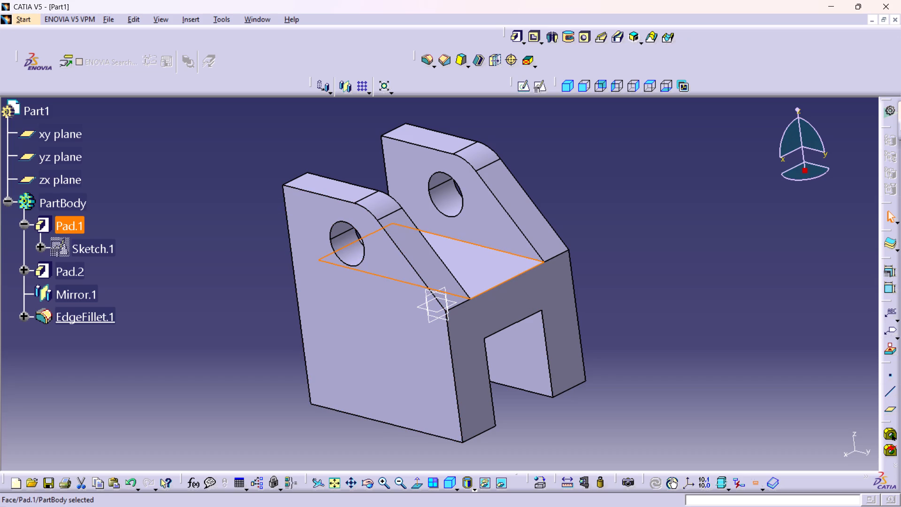
pyautogui.click(540, 86)
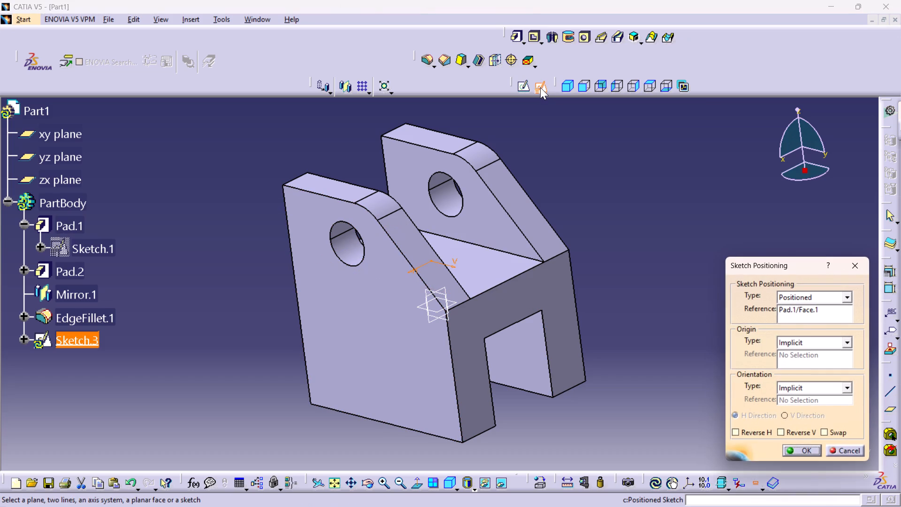
pyautogui.click(825, 431)
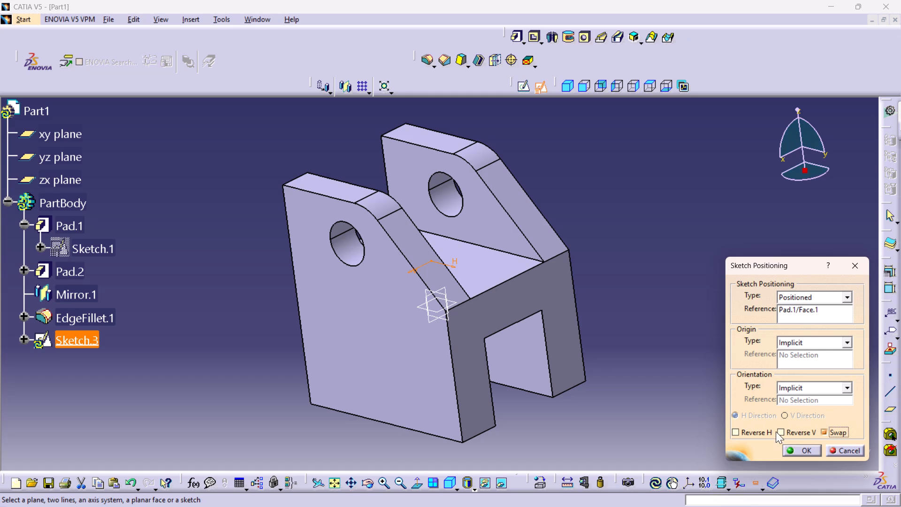
pyautogui.click(782, 433)
pyautogui.click(812, 451)
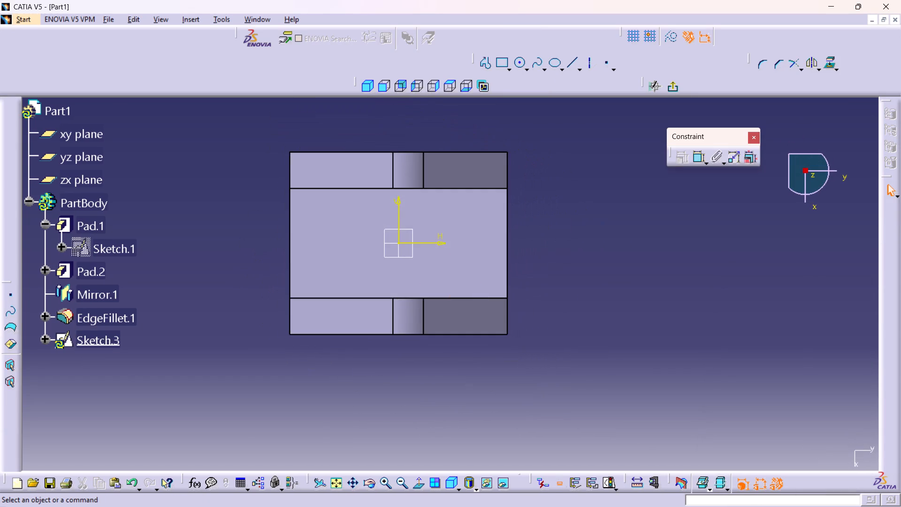
# Sketch a circle of about 7.8 mm radius centred on the H axis near the sloped end of the top face.
pyautogui.moveTo(588, 298); pyautogui.dragTo(592, 339, button='middle')
pyautogui.scroll(-1, 592, 339)
pyautogui.click(519, 65)
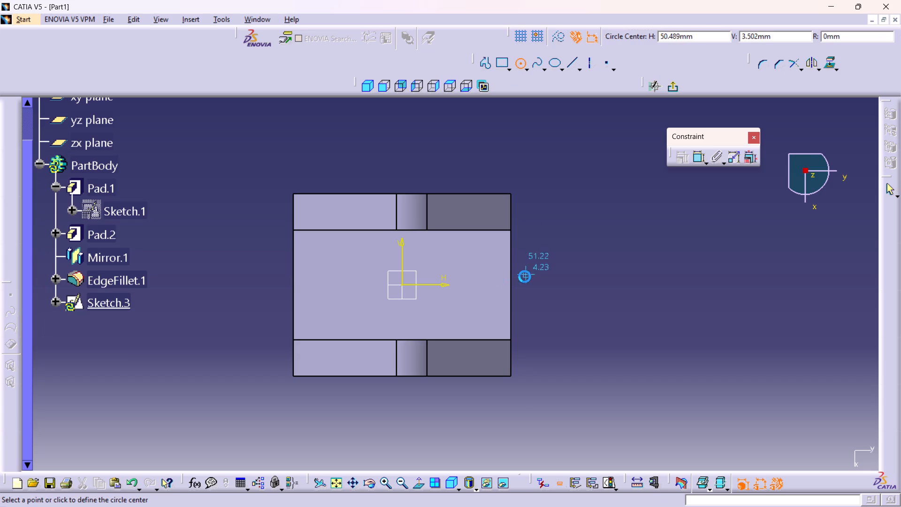
pyautogui.click(483, 287)
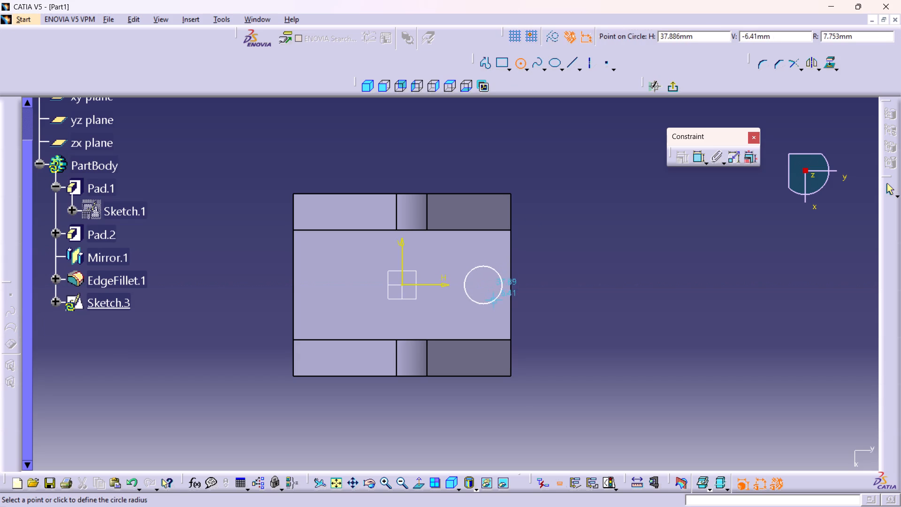
pyautogui.click(492, 300)
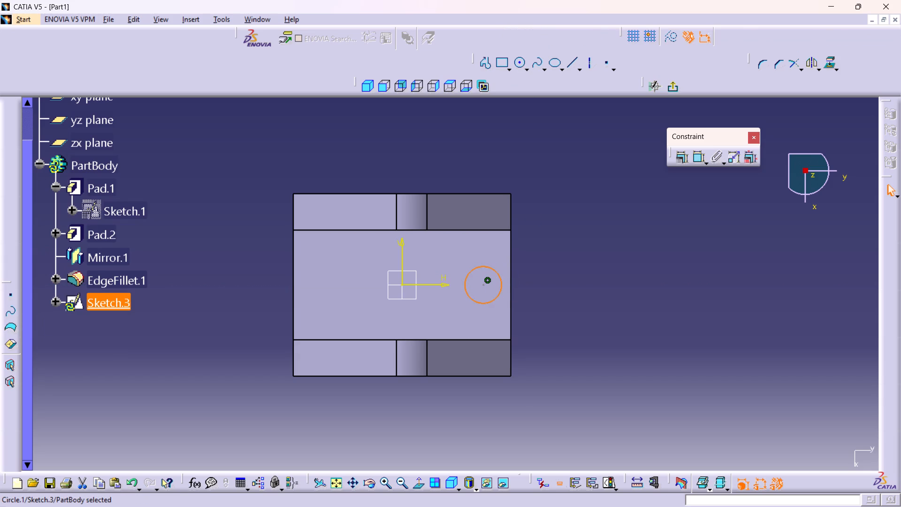
pyautogui.moveTo(562, 253); pyautogui.dragTo(563, 268, button='middle')
pyautogui.click(571, 255)
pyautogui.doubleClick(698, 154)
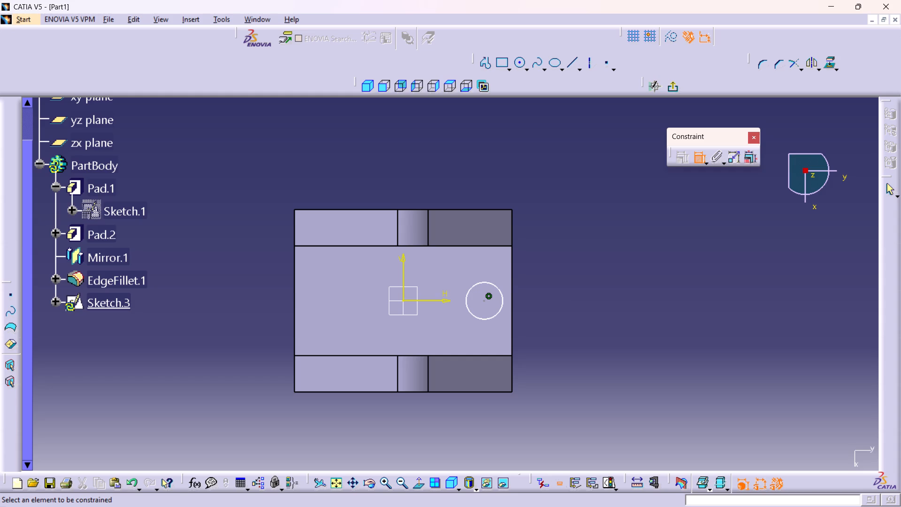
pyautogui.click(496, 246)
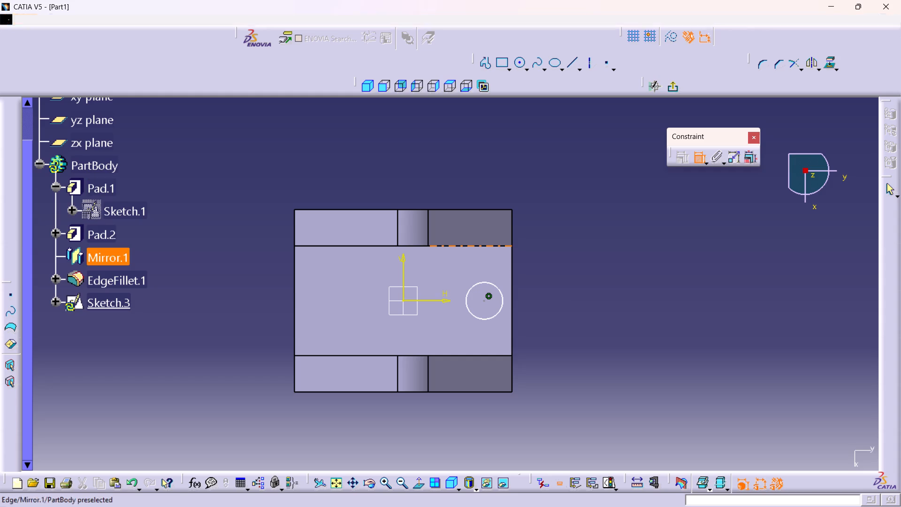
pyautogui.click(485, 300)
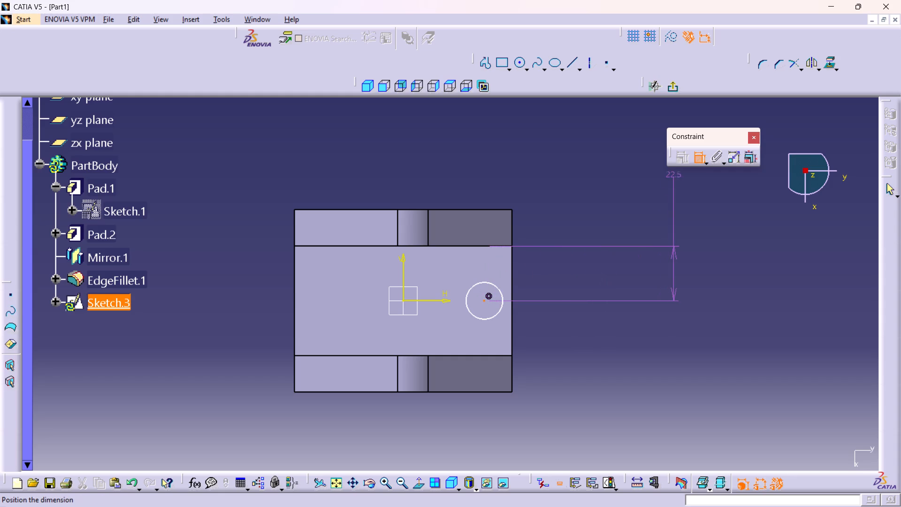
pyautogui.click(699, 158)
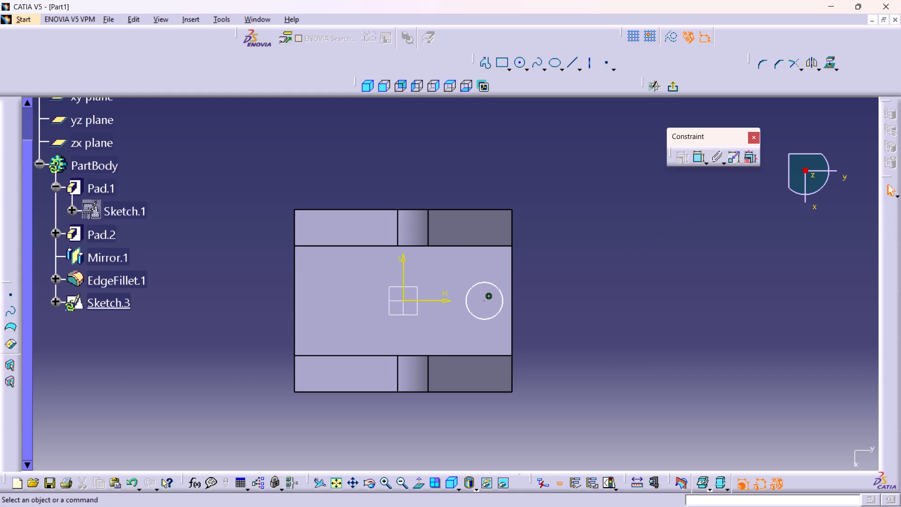
# Dimension the sketched circle and set its diameter to 25 mm.
pyautogui.doubleClick(699, 161)
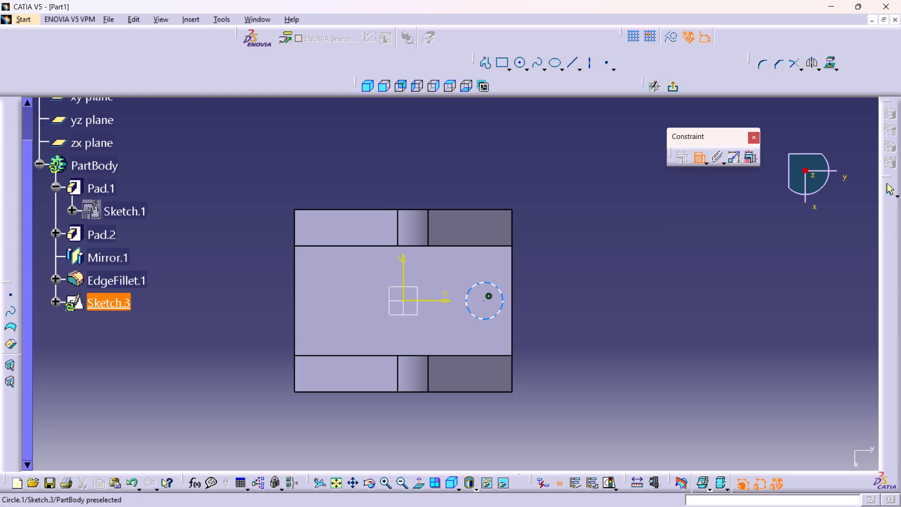
pyautogui.click(502, 309)
pyautogui.click(562, 267)
pyautogui.doubleClick(566, 263)
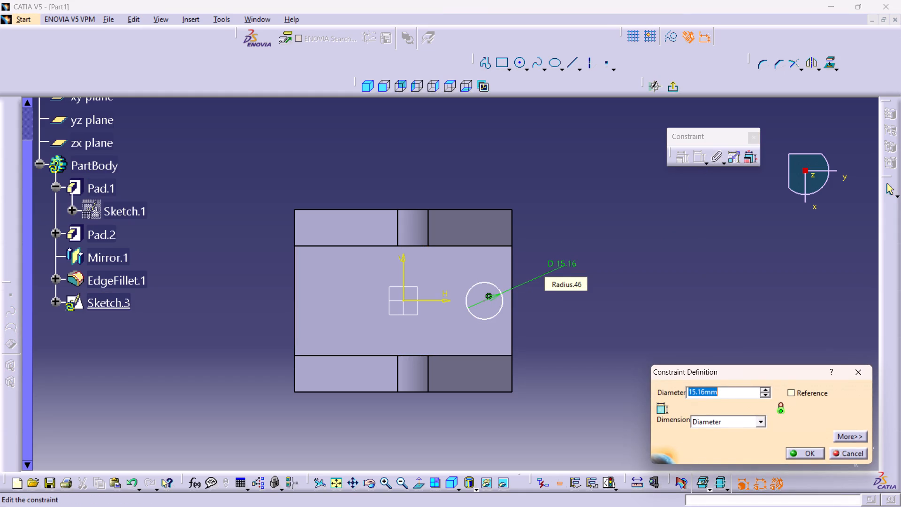
pyautogui.write('25')
pyautogui.press('Return')
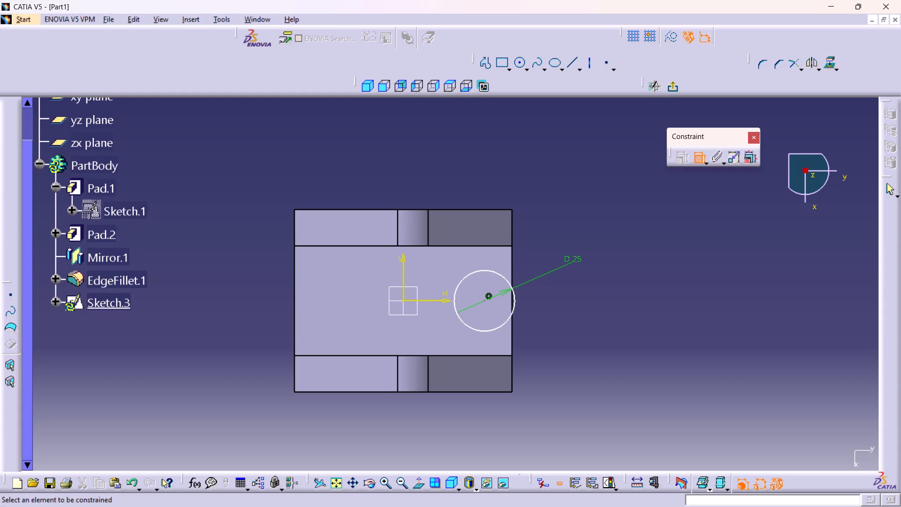
# Dimension the horizontal distance between the V axis and the circle's centre.
pyautogui.click(404, 265)
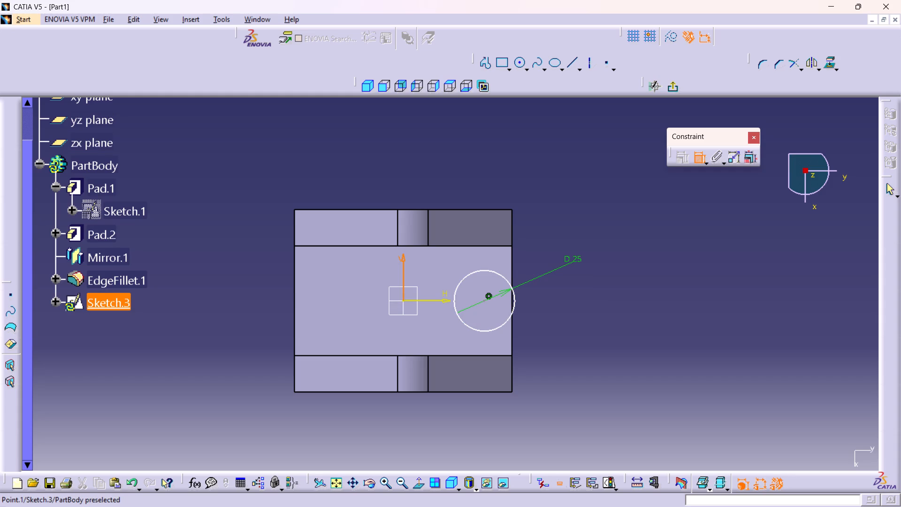
pyautogui.click(485, 300)
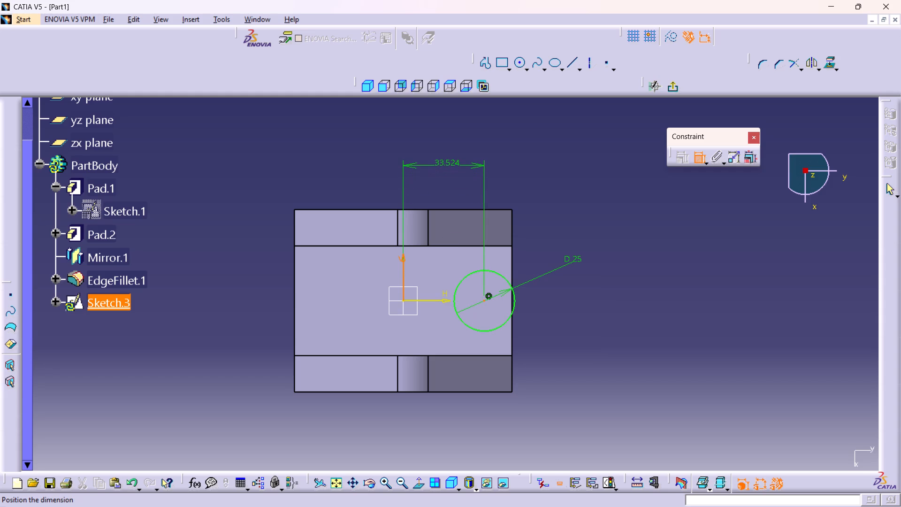
pyautogui.click(448, 164)
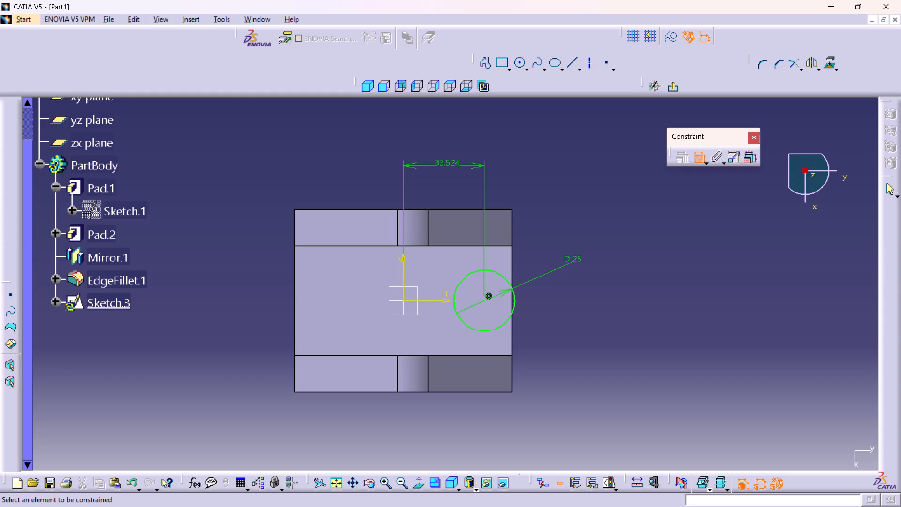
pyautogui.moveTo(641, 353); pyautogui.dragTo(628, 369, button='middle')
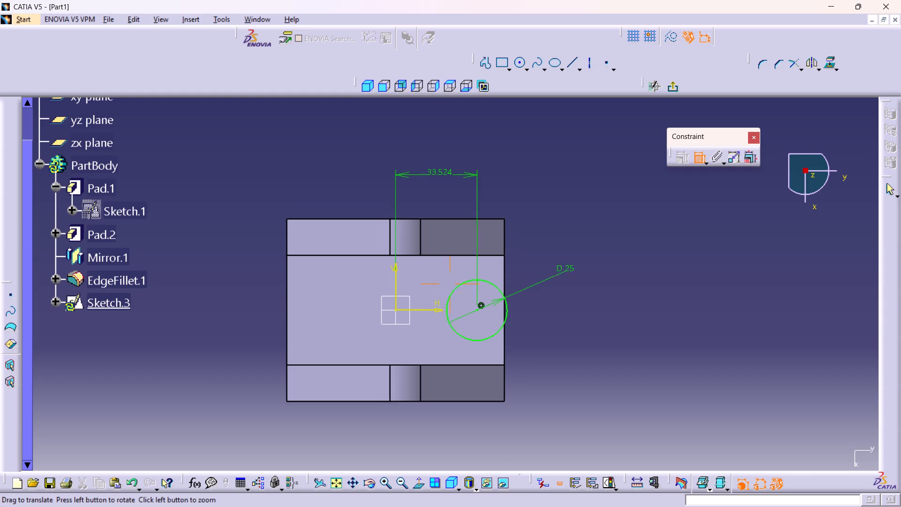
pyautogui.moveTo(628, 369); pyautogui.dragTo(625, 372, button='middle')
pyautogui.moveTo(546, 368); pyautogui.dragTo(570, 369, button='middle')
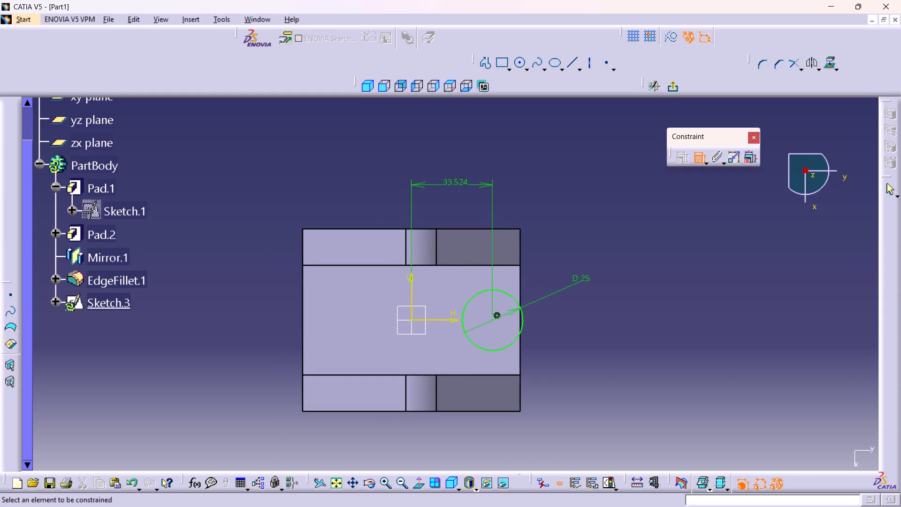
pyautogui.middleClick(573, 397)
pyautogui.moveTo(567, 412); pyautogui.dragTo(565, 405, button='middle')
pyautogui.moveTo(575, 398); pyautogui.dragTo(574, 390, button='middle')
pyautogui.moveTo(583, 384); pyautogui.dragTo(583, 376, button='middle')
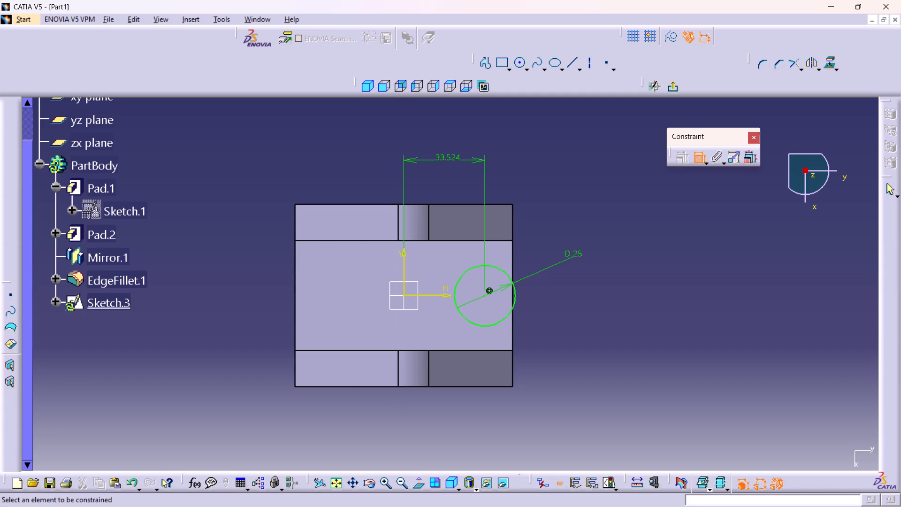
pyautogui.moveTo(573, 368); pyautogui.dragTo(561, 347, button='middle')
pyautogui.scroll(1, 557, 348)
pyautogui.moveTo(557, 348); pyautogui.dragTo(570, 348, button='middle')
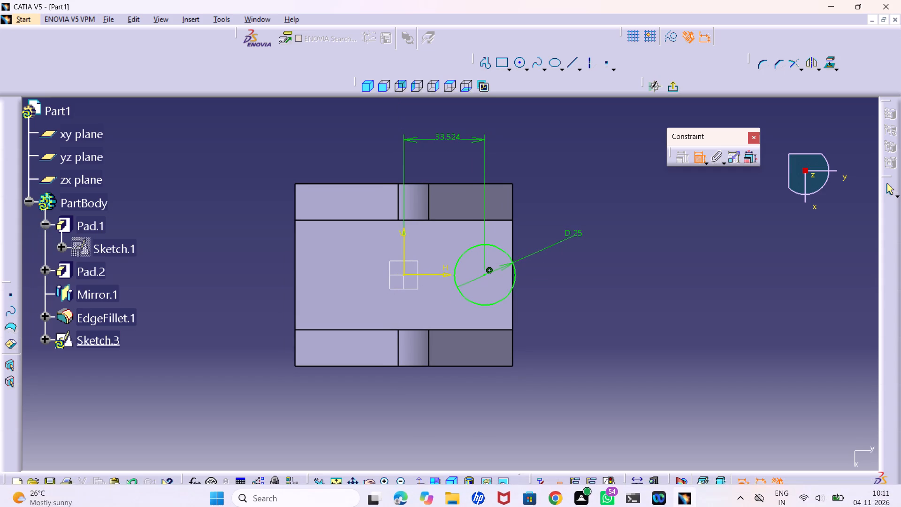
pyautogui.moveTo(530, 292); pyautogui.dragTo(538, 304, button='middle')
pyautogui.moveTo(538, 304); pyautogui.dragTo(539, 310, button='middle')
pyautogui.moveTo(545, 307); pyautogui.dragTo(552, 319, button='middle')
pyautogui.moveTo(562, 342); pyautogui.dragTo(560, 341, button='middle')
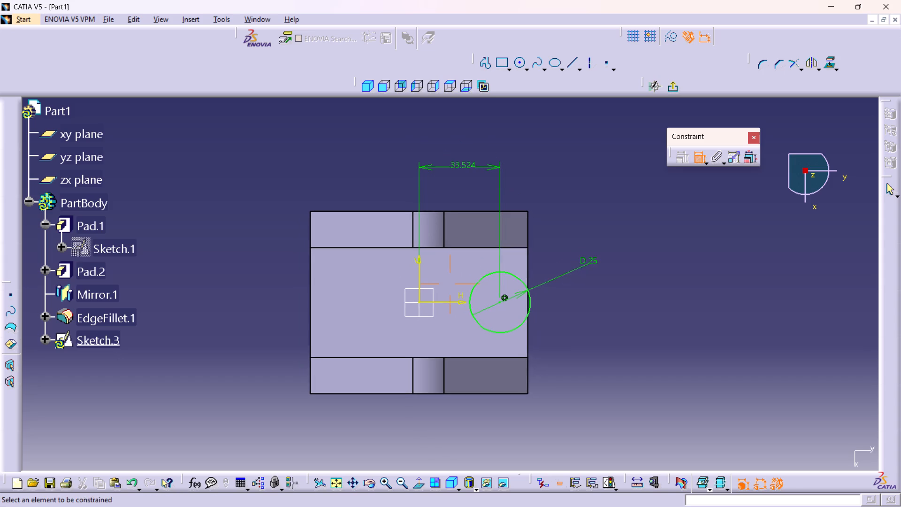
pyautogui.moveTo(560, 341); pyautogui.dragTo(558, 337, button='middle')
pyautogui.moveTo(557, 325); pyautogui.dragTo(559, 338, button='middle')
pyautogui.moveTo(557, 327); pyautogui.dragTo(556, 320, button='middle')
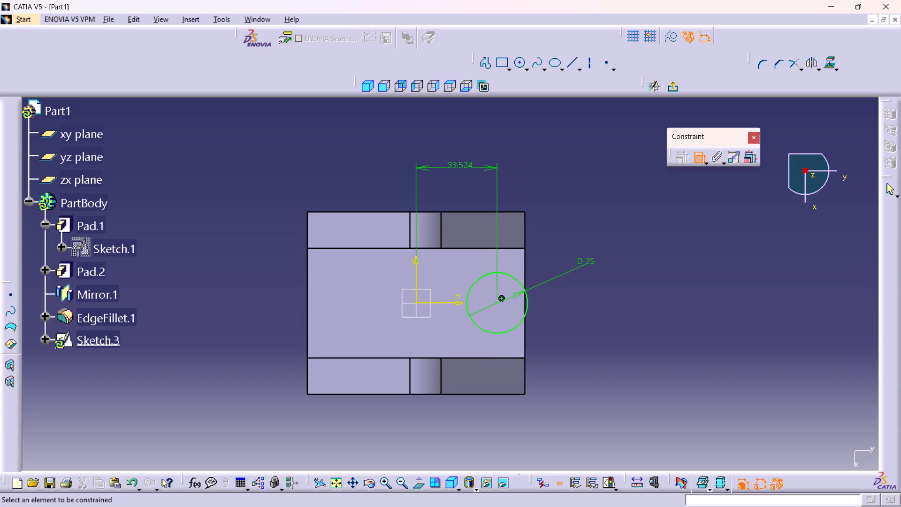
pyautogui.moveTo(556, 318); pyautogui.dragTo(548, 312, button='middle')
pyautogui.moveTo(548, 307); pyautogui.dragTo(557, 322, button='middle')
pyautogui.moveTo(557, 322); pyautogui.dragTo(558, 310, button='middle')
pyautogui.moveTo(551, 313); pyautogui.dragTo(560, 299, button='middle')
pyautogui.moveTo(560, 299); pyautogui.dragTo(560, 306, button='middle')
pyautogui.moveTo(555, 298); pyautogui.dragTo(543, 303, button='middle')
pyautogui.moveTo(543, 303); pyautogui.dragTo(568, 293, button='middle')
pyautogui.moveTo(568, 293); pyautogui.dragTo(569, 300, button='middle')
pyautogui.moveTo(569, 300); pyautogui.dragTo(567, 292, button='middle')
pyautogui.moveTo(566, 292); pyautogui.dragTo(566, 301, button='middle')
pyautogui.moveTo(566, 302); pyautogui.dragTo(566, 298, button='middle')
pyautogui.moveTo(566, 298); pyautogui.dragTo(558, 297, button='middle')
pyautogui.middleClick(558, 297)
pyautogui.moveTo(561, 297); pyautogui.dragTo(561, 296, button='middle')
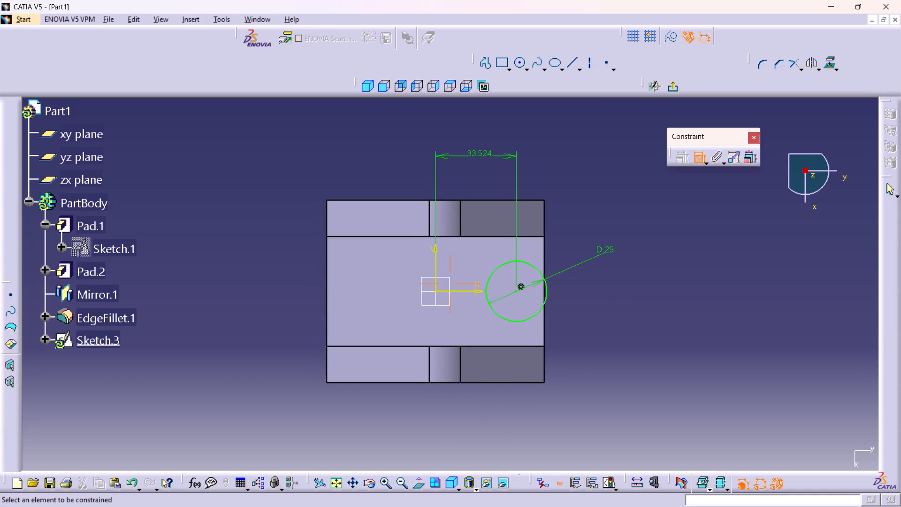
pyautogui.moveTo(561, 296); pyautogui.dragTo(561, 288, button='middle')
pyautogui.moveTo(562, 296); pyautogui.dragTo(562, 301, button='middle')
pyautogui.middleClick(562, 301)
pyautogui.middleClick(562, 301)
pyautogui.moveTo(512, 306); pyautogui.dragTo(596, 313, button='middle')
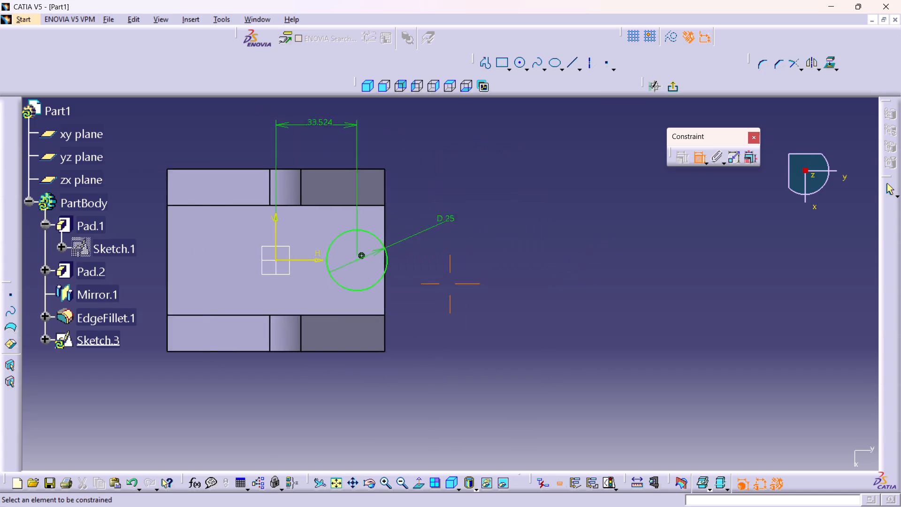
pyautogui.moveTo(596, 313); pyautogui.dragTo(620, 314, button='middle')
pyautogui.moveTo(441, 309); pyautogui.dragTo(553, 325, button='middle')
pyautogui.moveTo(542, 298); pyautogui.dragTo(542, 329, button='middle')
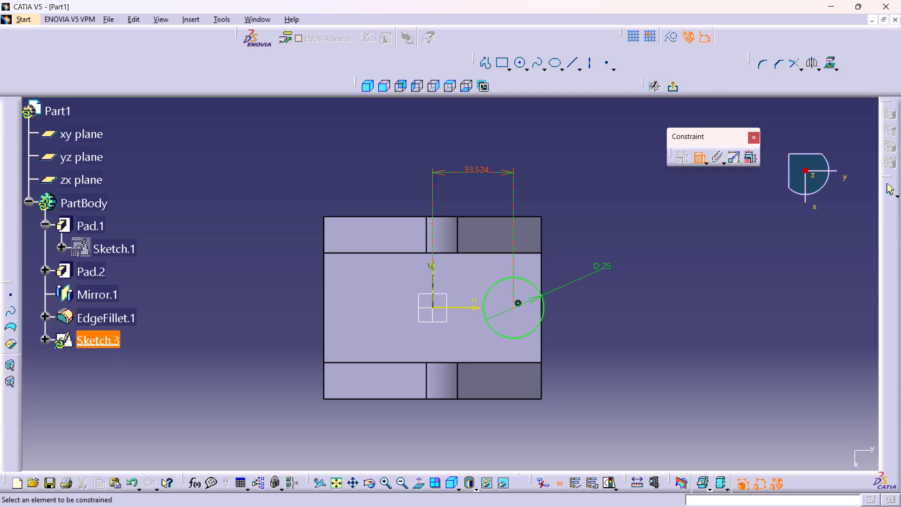
# Set the distance from the V axis to the circle's centre to 30 mm and exit the sketch.
pyautogui.doubleClick(477, 168)
pyautogui.write('30')
pyautogui.press('Return')
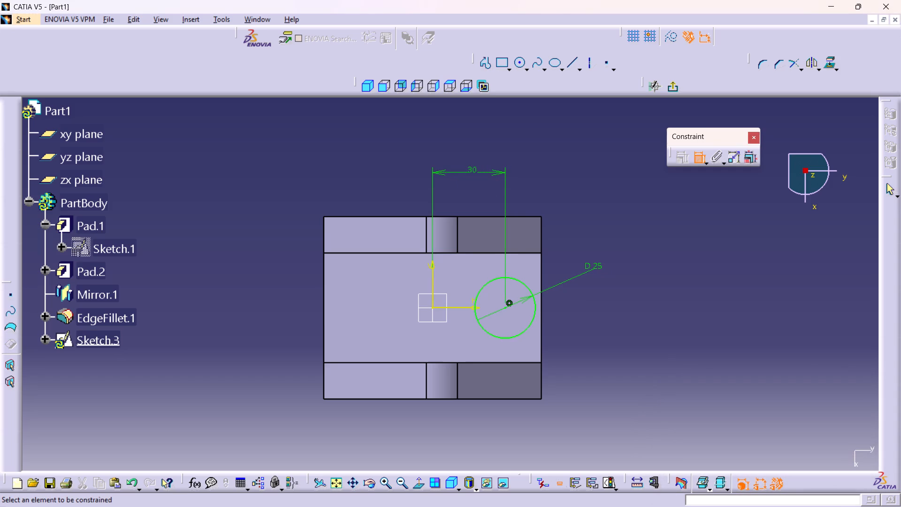
pyautogui.click(672, 84)
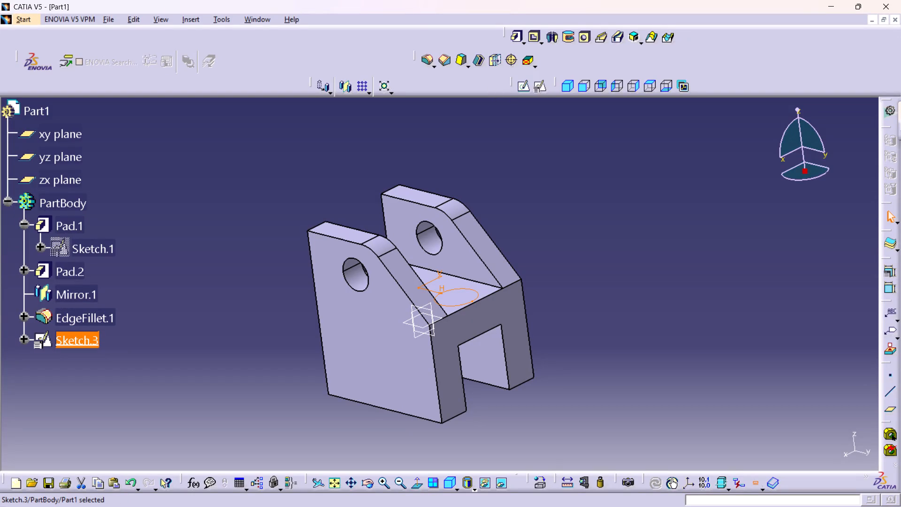
# Cut a 20 mm deep pocket into the block's top face from the circle sketch.
pyautogui.click(532, 38)
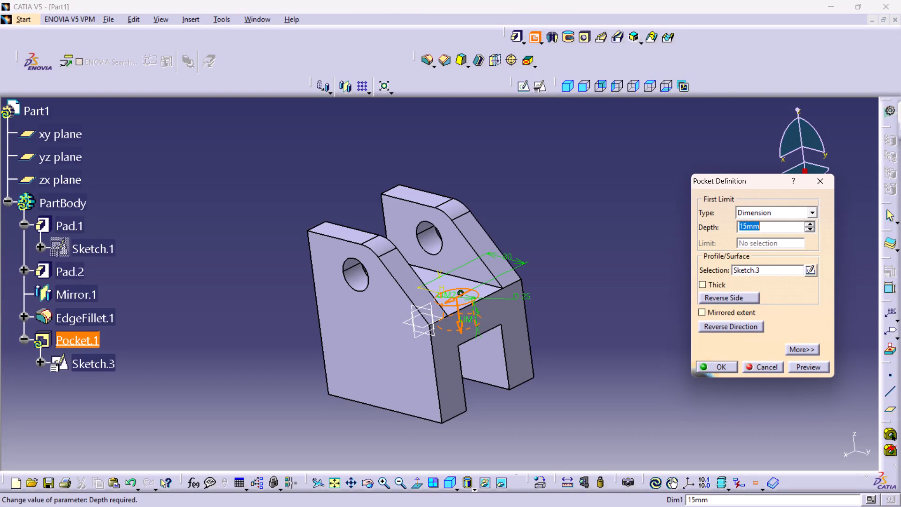
pyautogui.doubleClick(765, 225)
pyautogui.write('20')
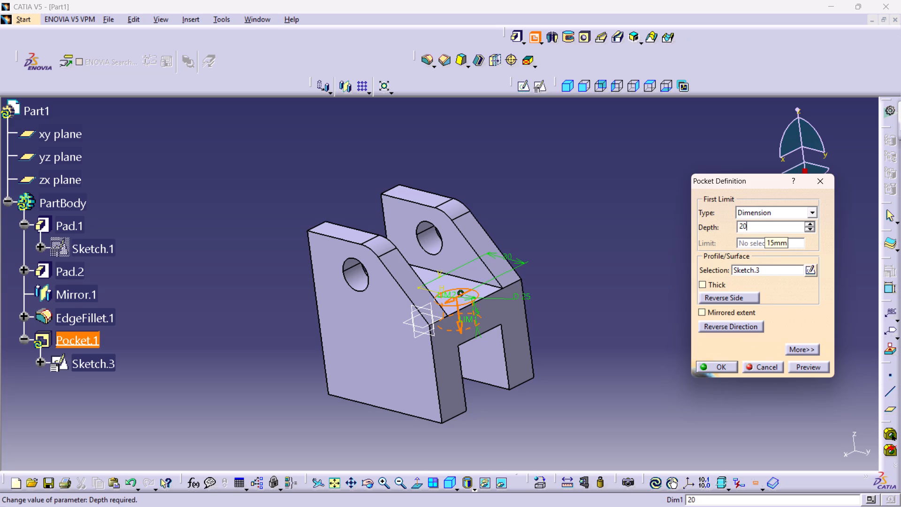
pyautogui.press('Return')
pyautogui.click(580, 277)
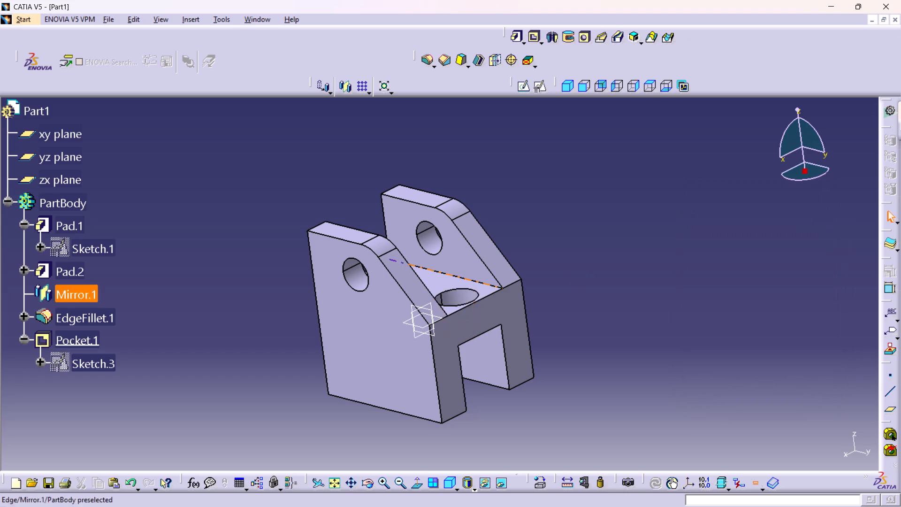
# Examine the new circular pocket and the rest of the bracket from different angles.
pyautogui.moveTo(405, 296); pyautogui.dragTo(418, 343, button='middle')
pyautogui.moveTo(403, 296); pyautogui.dragTo(418, 343, button='right')
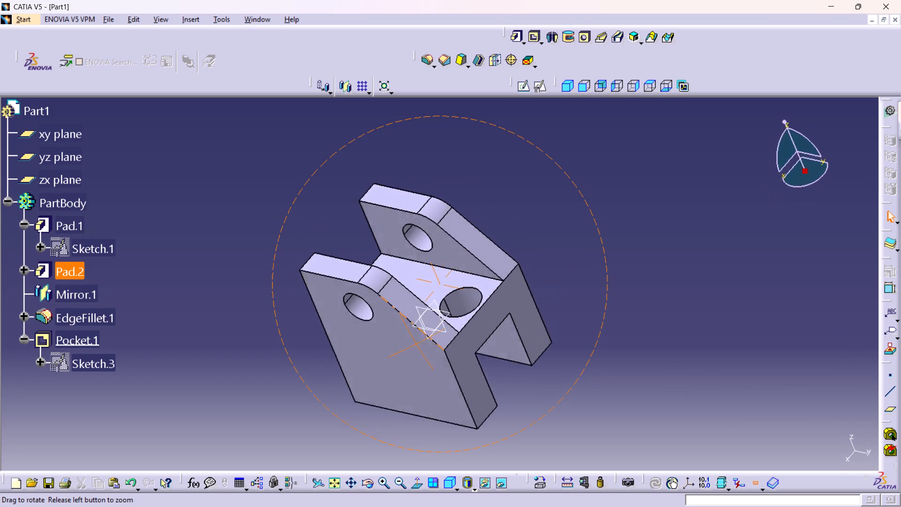
pyautogui.moveTo(418, 343); pyautogui.dragTo(440, 305, button='right')
pyautogui.moveTo(418, 343); pyautogui.dragTo(441, 305, button='middle')
pyautogui.moveTo(537, 333); pyautogui.dragTo(506, 376, button='middle')
pyautogui.moveTo(537, 333); pyautogui.dragTo(506, 376, button='right')
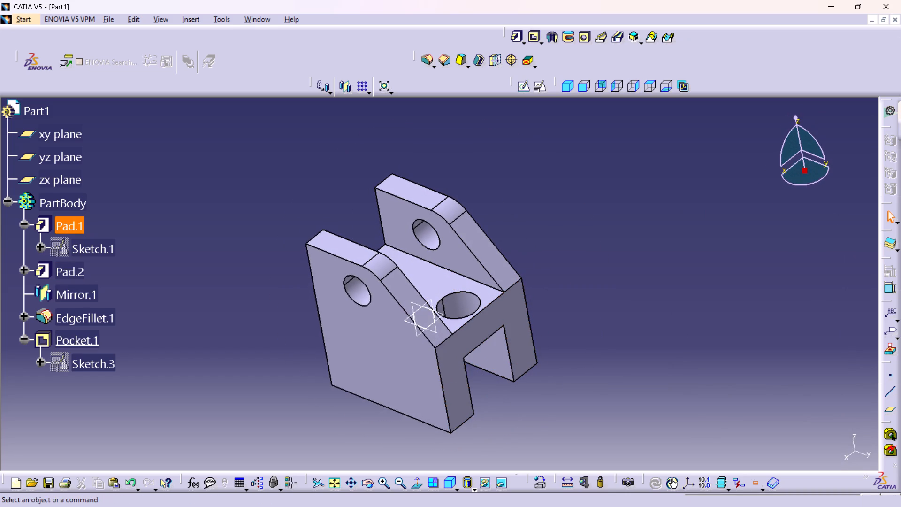
pyautogui.moveTo(545, 357); pyautogui.dragTo(531, 378, button='middle')
pyautogui.moveTo(545, 356); pyautogui.dragTo(531, 378, button='right')
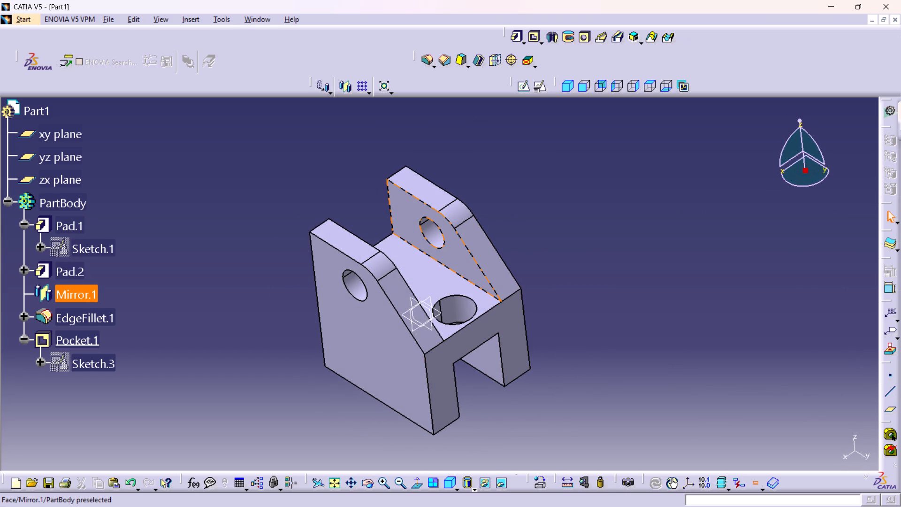
pyautogui.moveTo(435, 253); pyautogui.dragTo(423, 212, button='middle')
pyautogui.moveTo(435, 253); pyautogui.dragTo(423, 212, button='right')
pyautogui.moveTo(553, 316); pyautogui.dragTo(550, 331, button='middle')
pyautogui.moveTo(553, 316); pyautogui.dragTo(550, 331, button='right')
pyautogui.moveTo(293, 336); pyautogui.dragTo(314, 327, button='middle')
pyautogui.moveTo(296, 333); pyautogui.dragTo(314, 327, button='right')
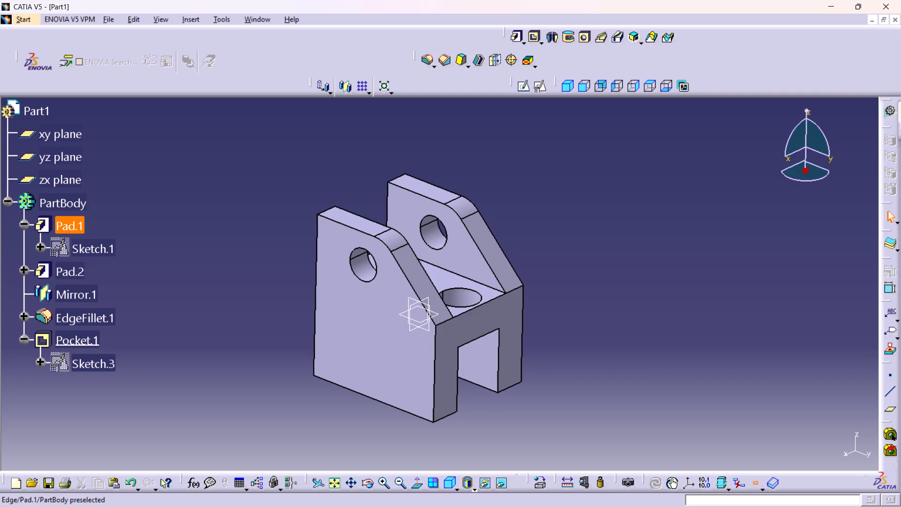
# Create a positioned sketch on the H-shaped rear face of the bracket with implicit origin and orientation.
pyautogui.moveTo(285, 358); pyautogui.dragTo(387, 364, button='middle')
pyautogui.moveTo(284, 356); pyautogui.dragTo(387, 364, button='right')
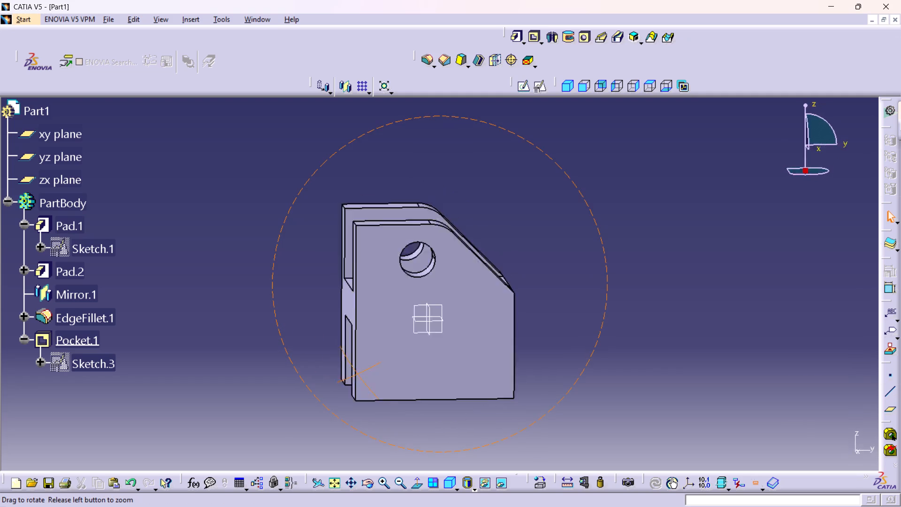
pyautogui.moveTo(387, 364); pyautogui.dragTo(444, 373, button='right')
pyautogui.moveTo(387, 364); pyautogui.dragTo(444, 373, button='middle')
pyautogui.click(395, 352)
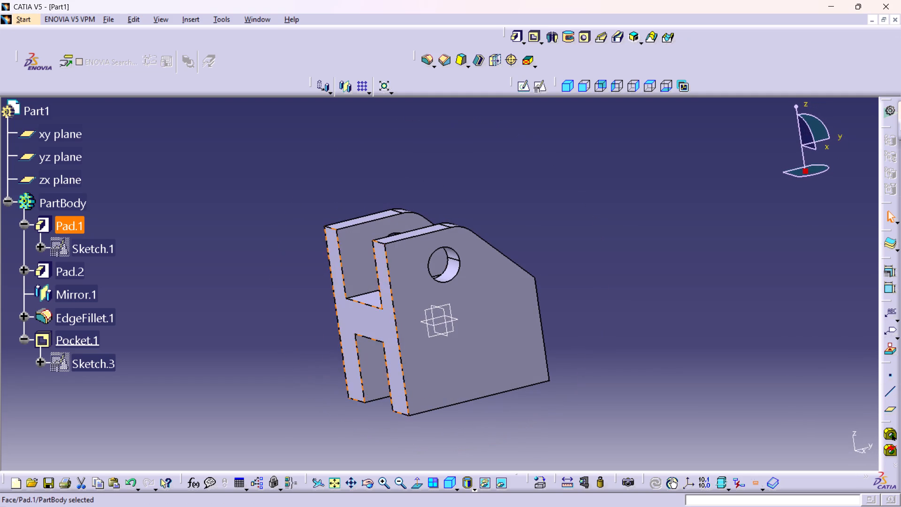
pyautogui.click(538, 81)
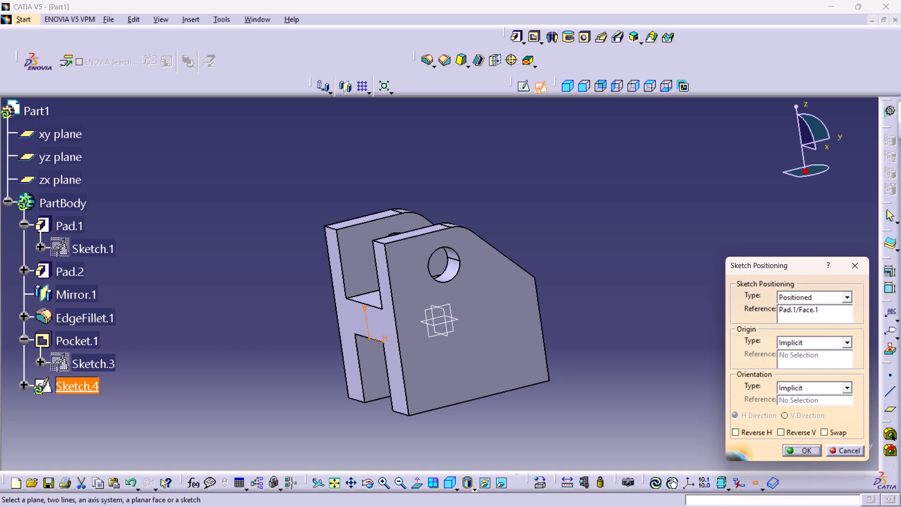
pyautogui.click(802, 451)
# Sketch a closed right-triangle profile beside the H-shaped face's positive-H side, about 29 mm wide at the top and 66 mm tall.
pyautogui.moveTo(389, 428); pyautogui.dragTo(399, 399, button='middle')
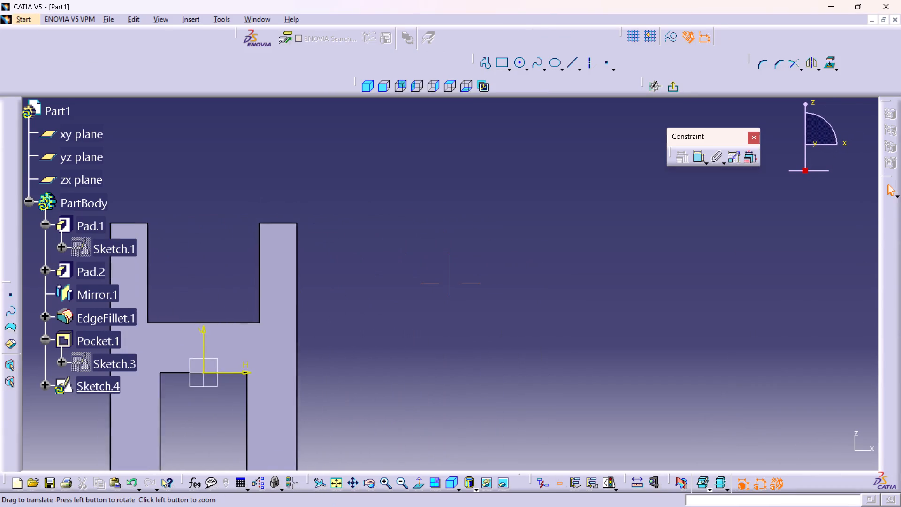
pyautogui.moveTo(399, 399); pyautogui.dragTo(410, 381, button='middle')
pyautogui.moveTo(377, 407); pyautogui.dragTo(409, 390, button='middle')
pyautogui.moveTo(392, 369); pyautogui.dragTo(441, 362, button='middle')
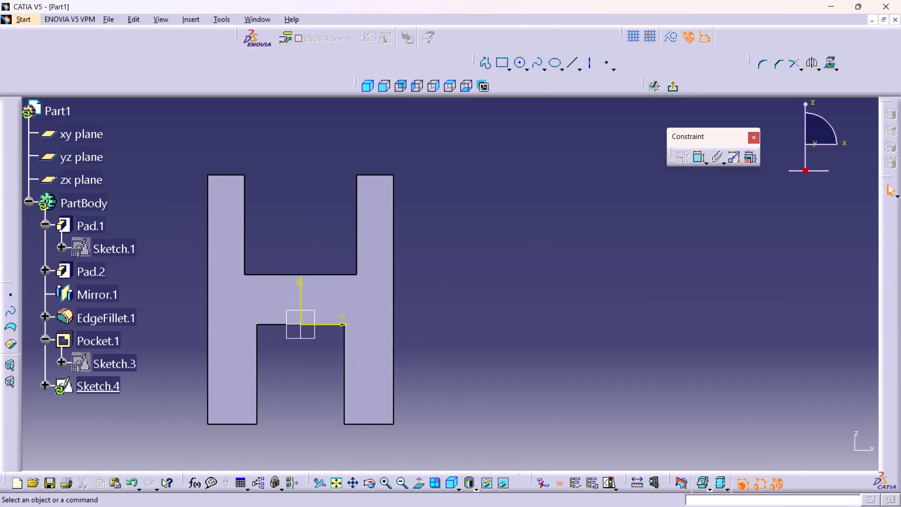
pyautogui.click(490, 61)
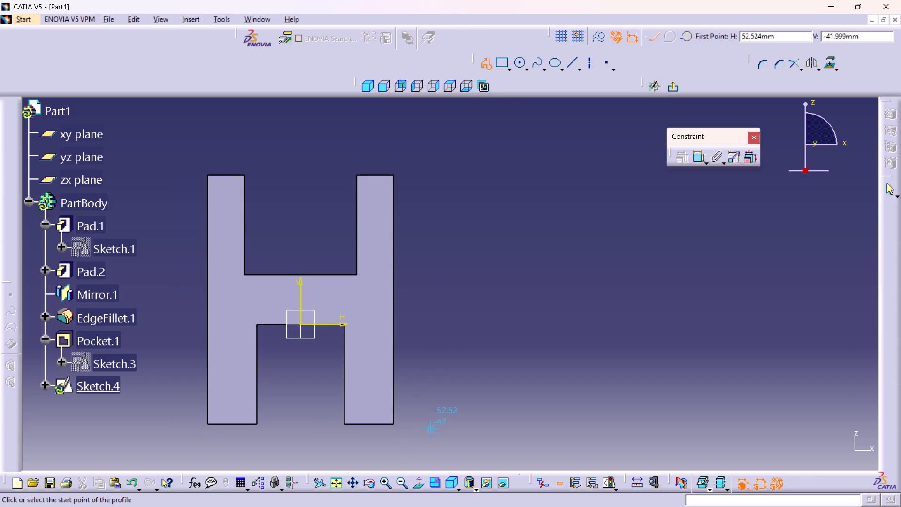
pyautogui.click(407, 424)
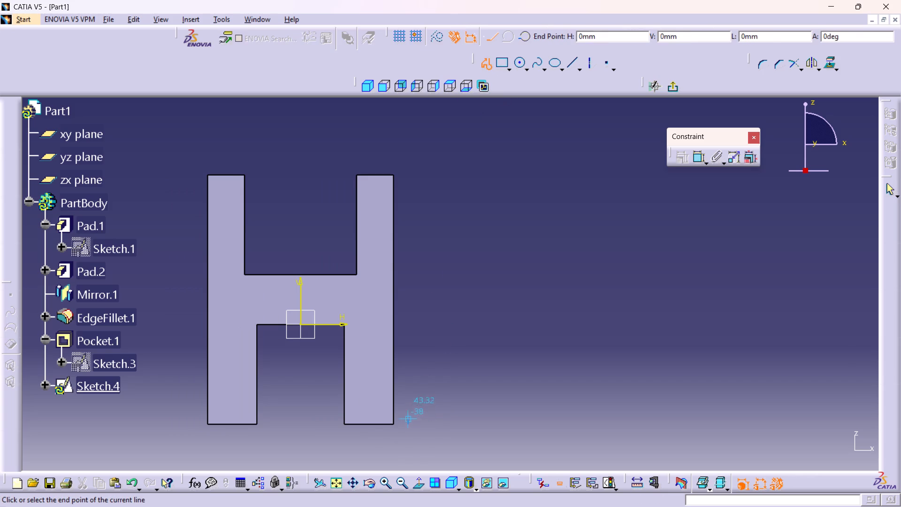
pyautogui.click(409, 259)
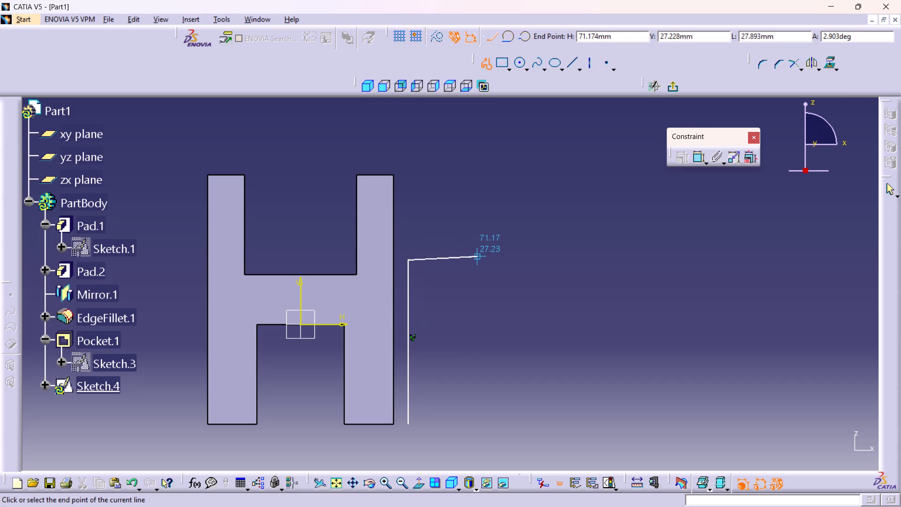
pyautogui.click(480, 261)
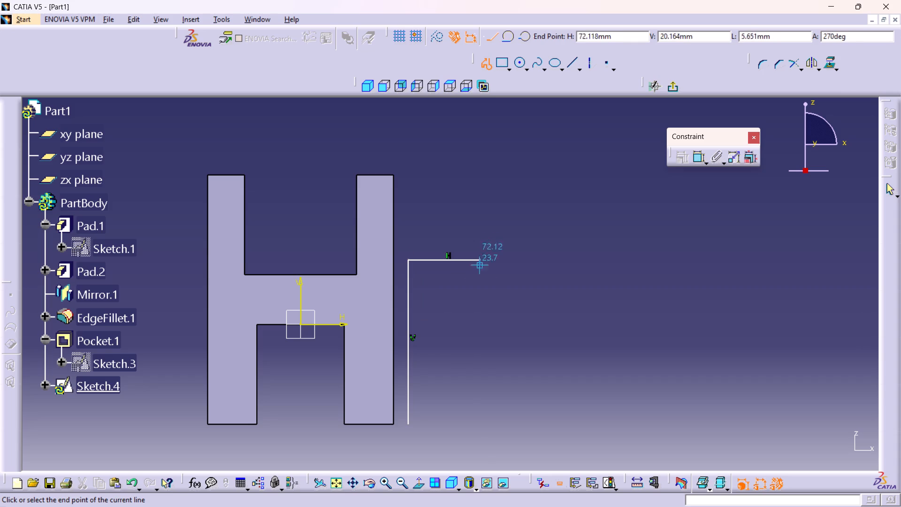
pyautogui.click(410, 422)
pyautogui.click(525, 339)
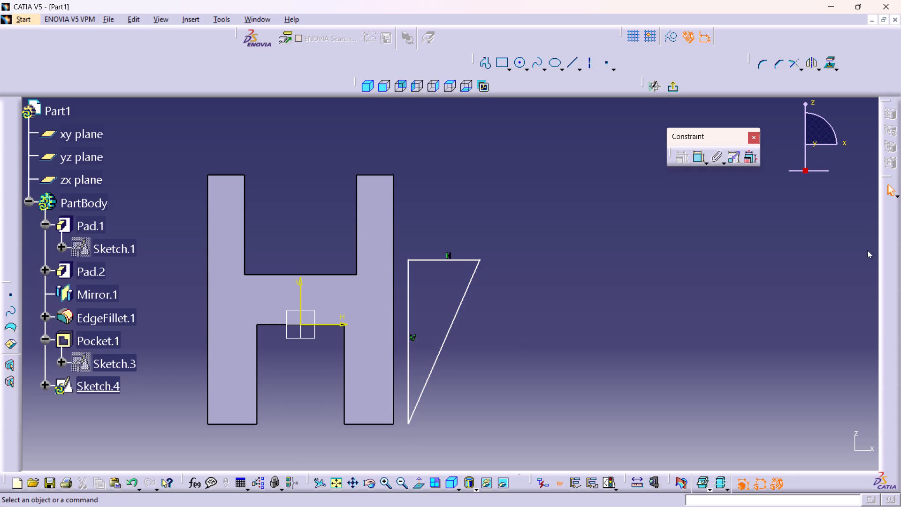
# Dimension the length of the triangle's top edge, placing the dimension above it.
pyautogui.doubleClick(701, 154)
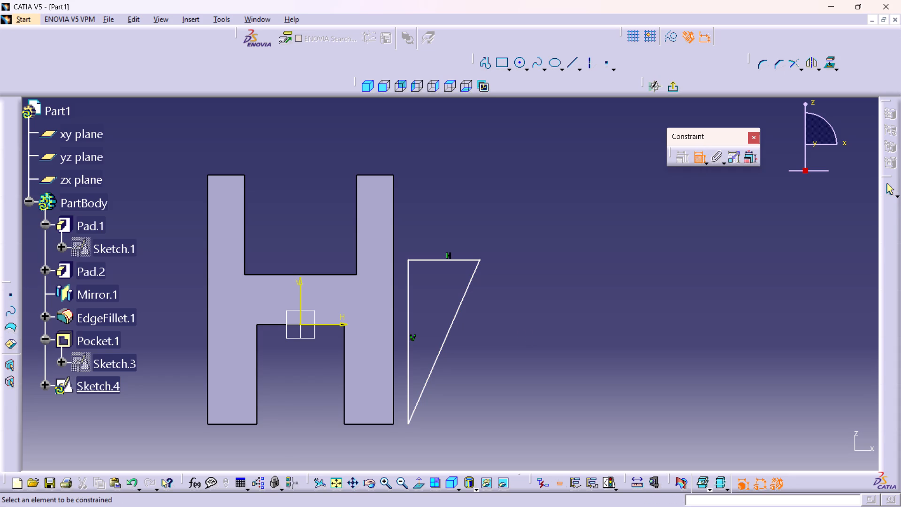
pyautogui.click(440, 259)
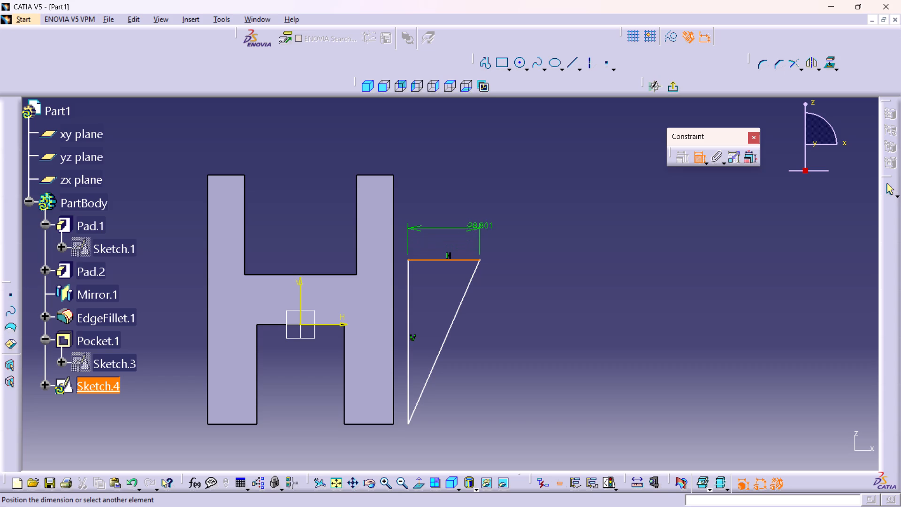
pyautogui.click(470, 213)
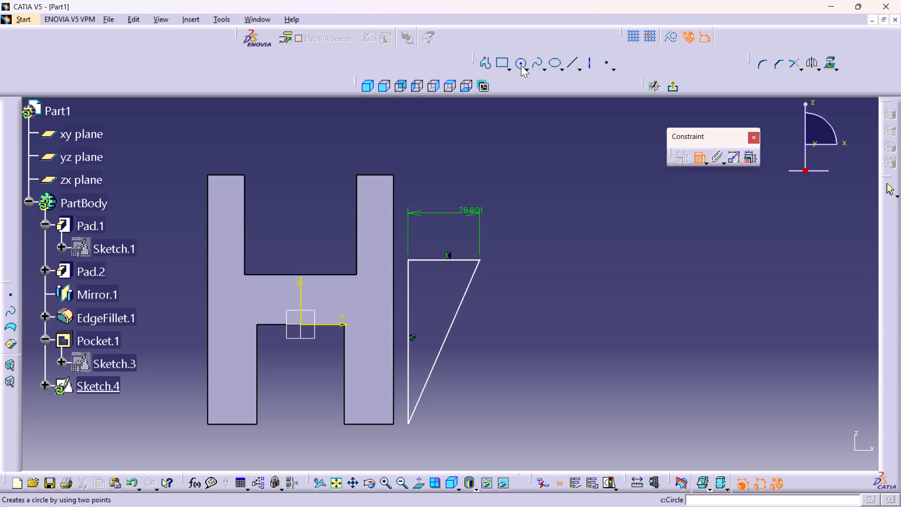
# Draw a small circle inside the triangle near its top edge, centred about 12 mm from the vertical edge.
pyautogui.click(521, 65)
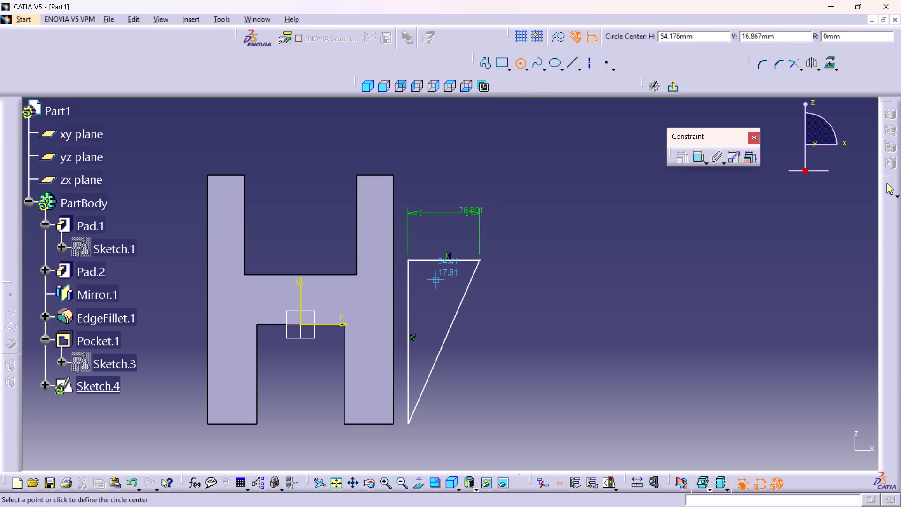
pyautogui.click(439, 282)
pyautogui.click(450, 292)
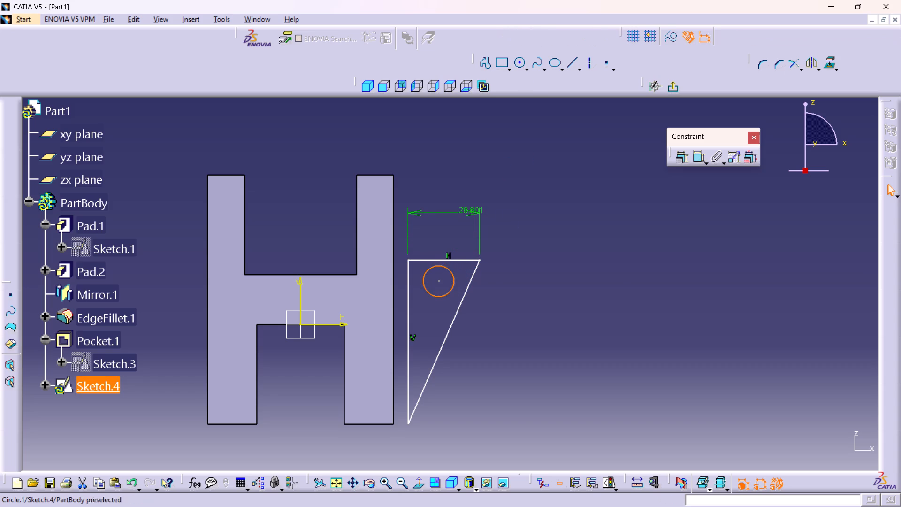
pyautogui.click(542, 228)
# Constrain the circle's centre to 15 mm from the triangle's vertical edge.
pyautogui.doubleClick(697, 158)
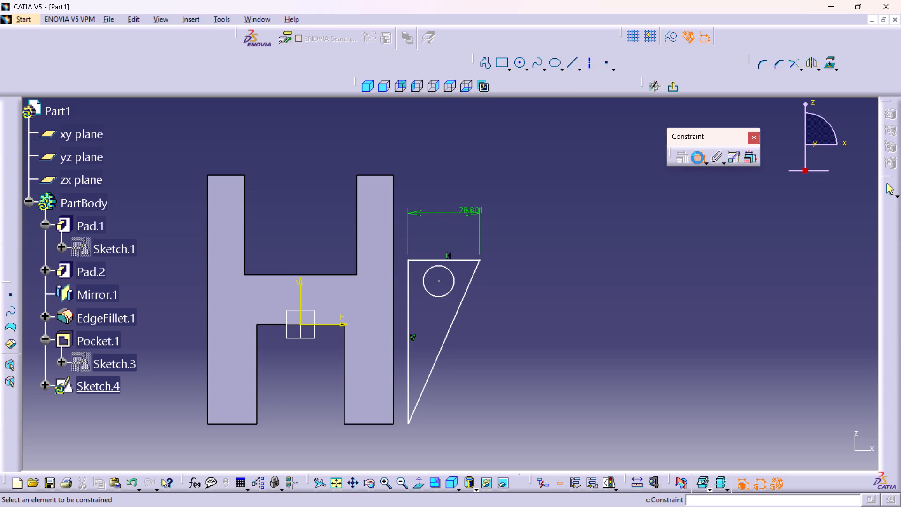
pyautogui.click(408, 279)
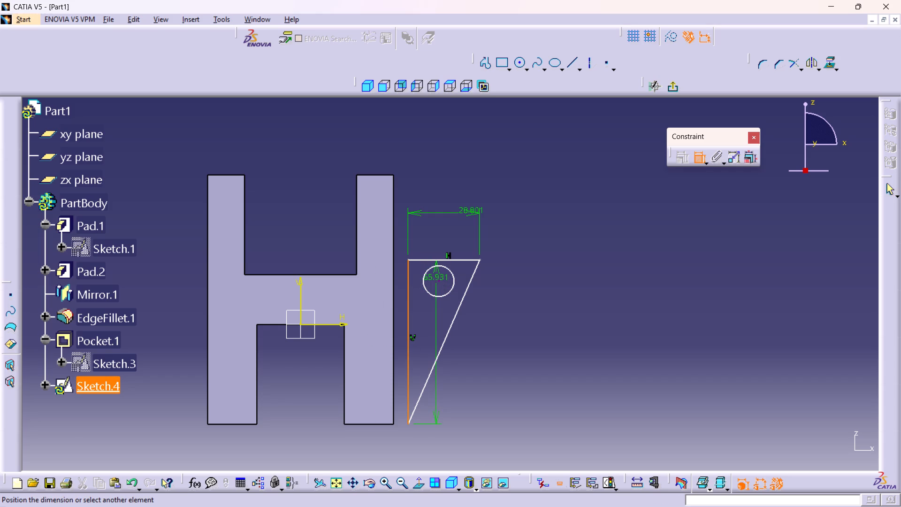
pyautogui.click(437, 280)
pyautogui.click(445, 165)
pyautogui.doubleClick(447, 160)
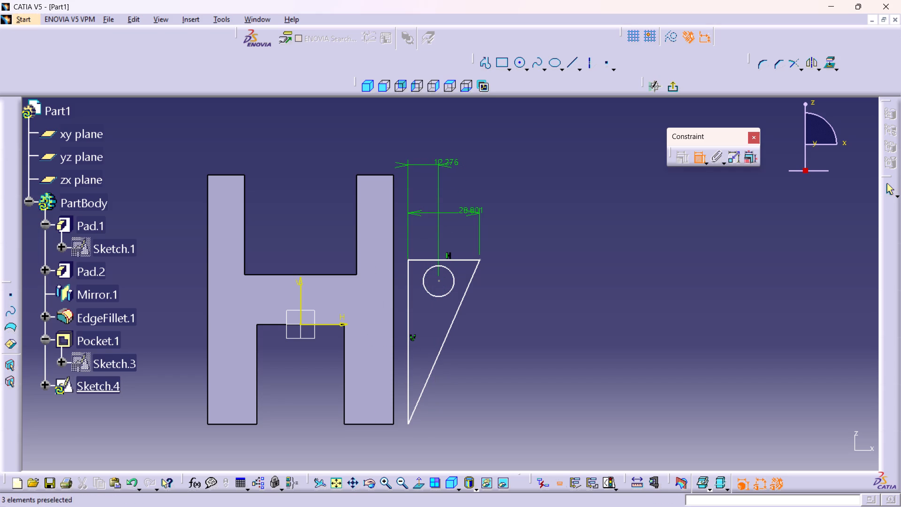
pyautogui.write('15')
pyautogui.press('Return')
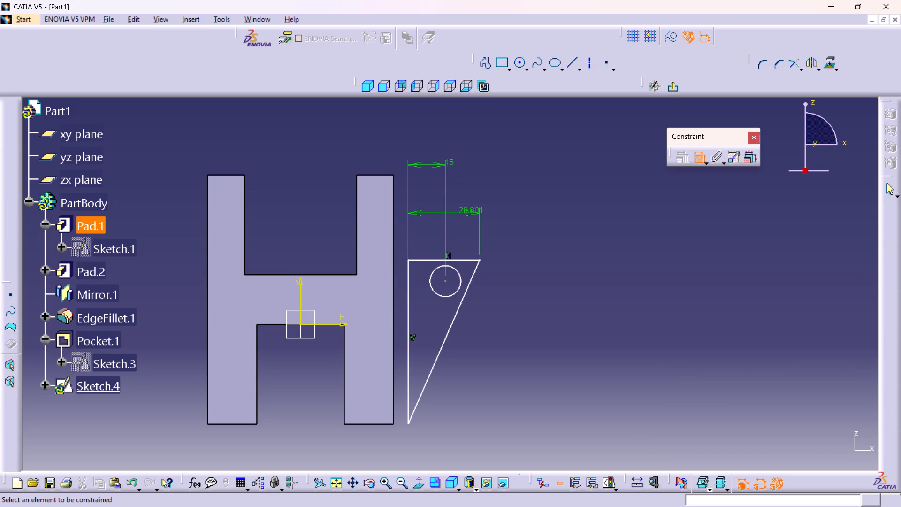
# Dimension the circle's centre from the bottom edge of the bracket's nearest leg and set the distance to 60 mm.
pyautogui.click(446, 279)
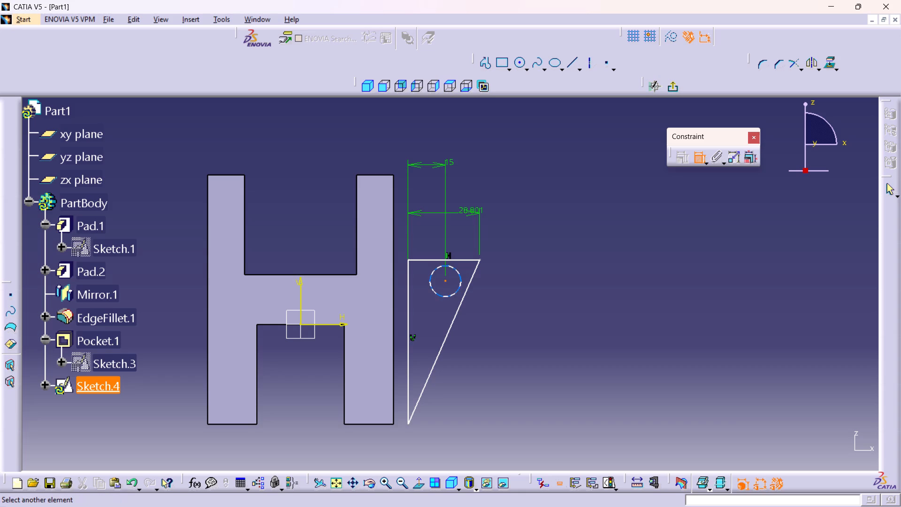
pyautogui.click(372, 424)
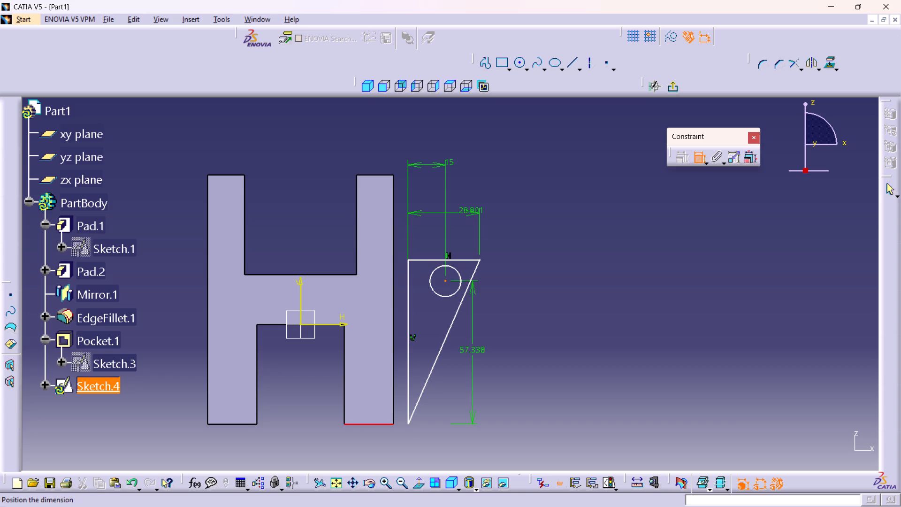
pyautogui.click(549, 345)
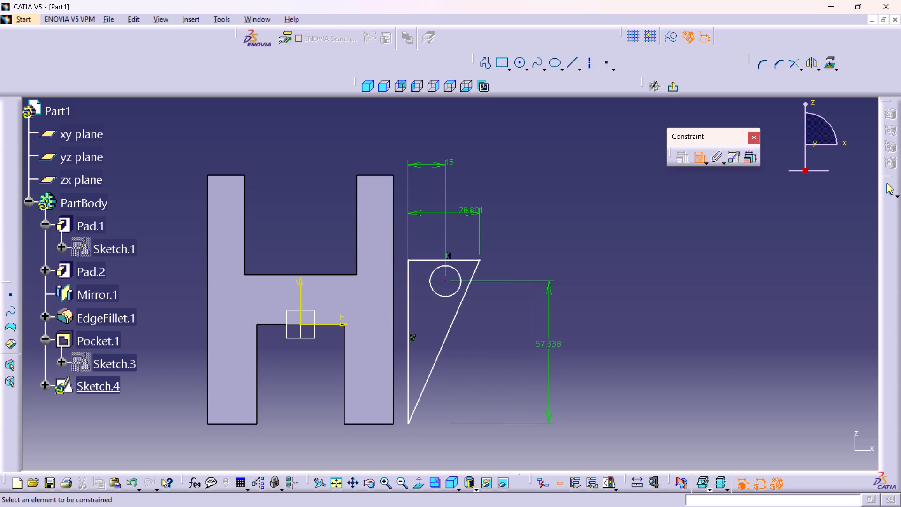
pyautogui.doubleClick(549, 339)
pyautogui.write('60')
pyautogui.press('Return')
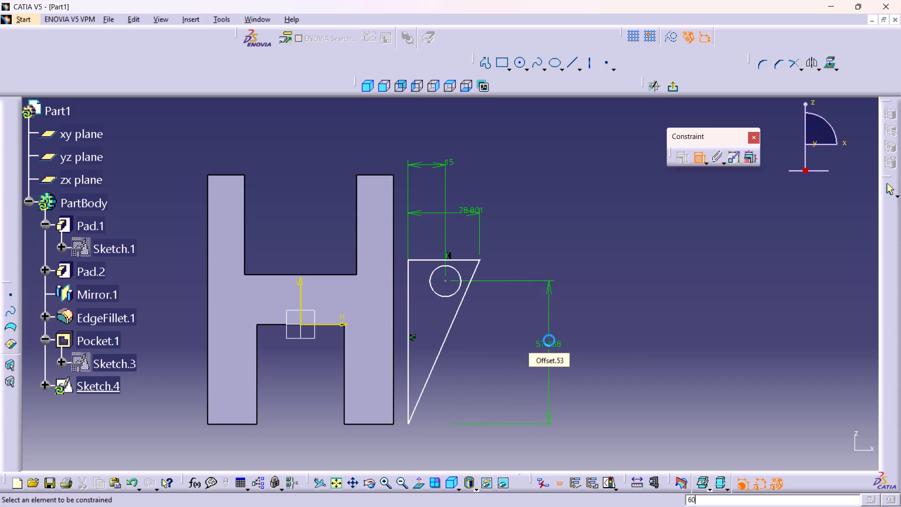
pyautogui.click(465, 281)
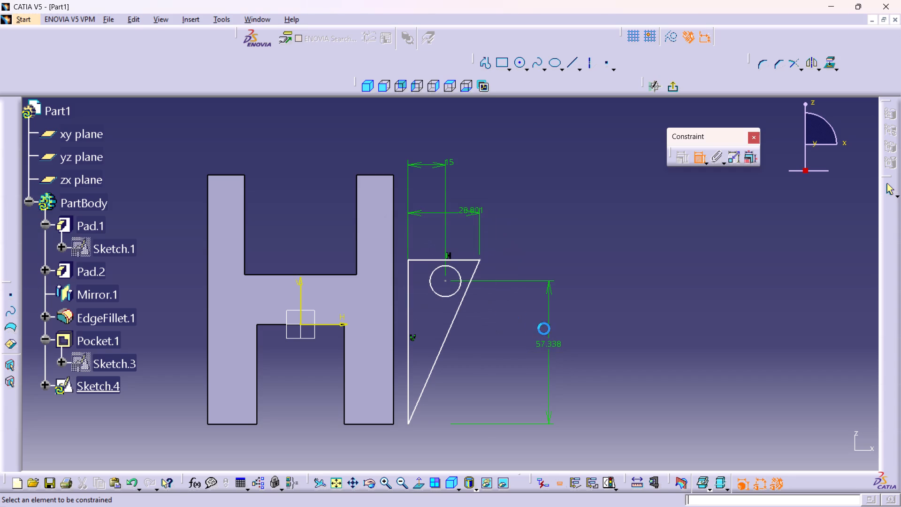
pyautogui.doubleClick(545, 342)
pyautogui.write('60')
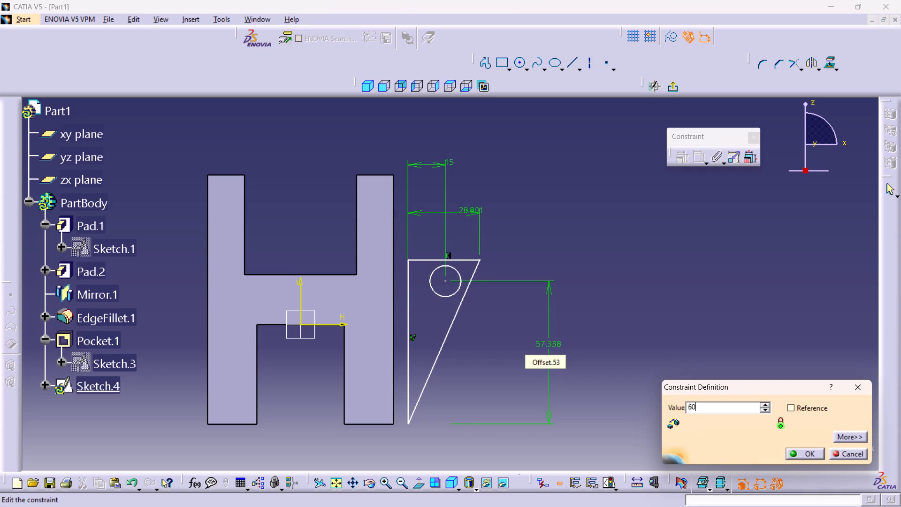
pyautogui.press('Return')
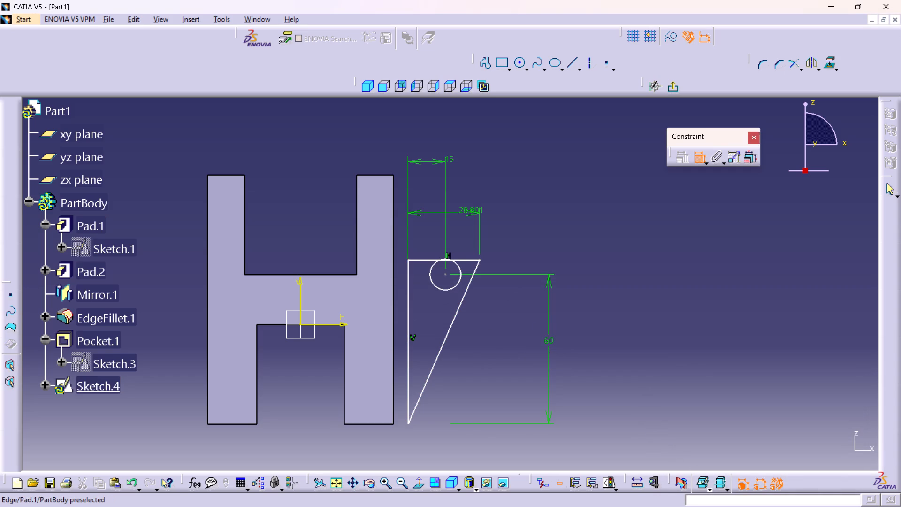
# Dimension the triangle's vertical edge and set its length to 65 mm.
pyautogui.click(409, 316)
pyautogui.click(721, 343)
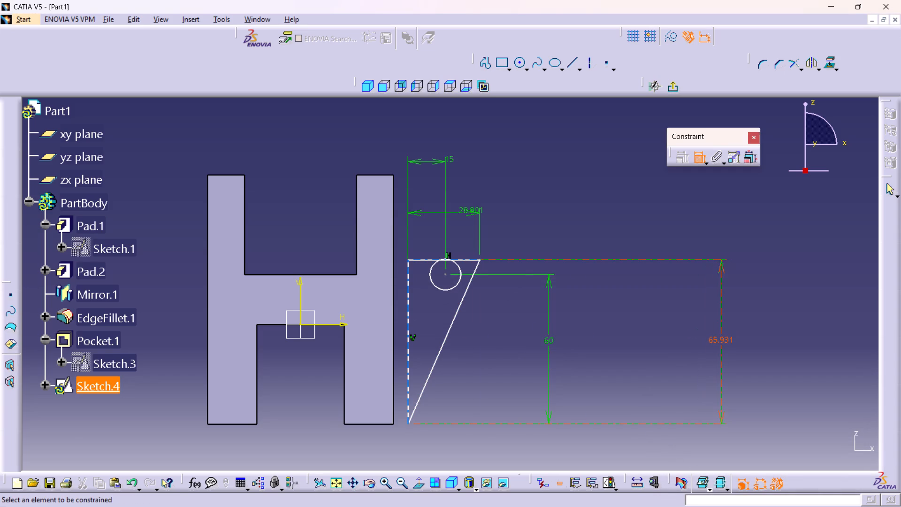
pyautogui.doubleClick(725, 337)
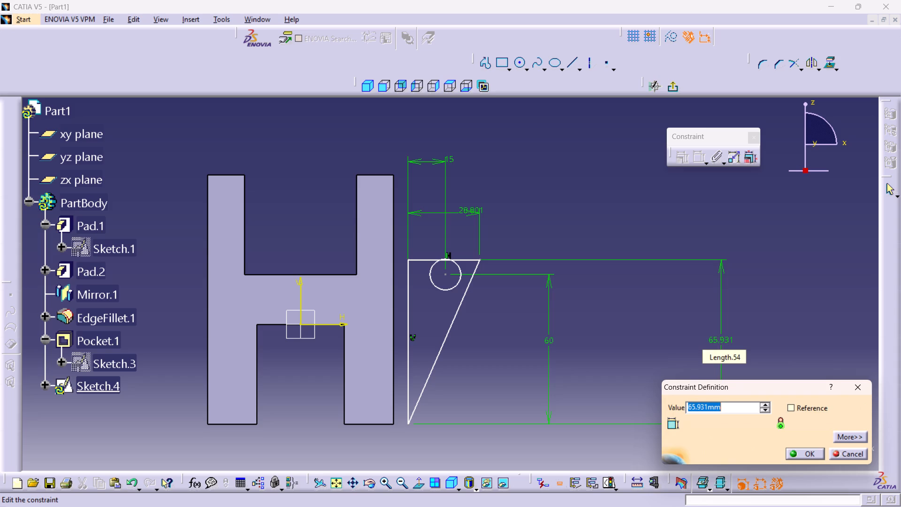
pyautogui.write('65')
pyautogui.press('Return')
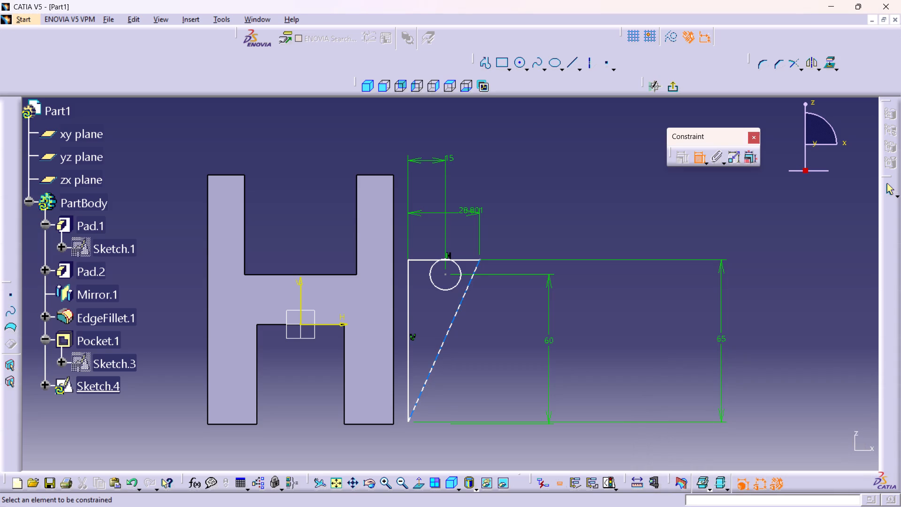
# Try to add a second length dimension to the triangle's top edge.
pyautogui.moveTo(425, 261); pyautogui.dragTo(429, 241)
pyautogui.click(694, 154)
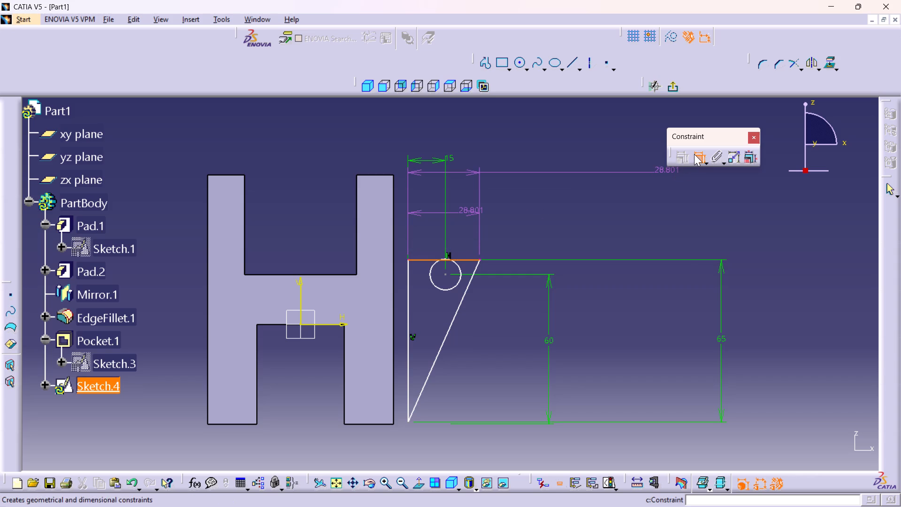
# Move the triangle by its top edge to sit slightly higher around the circle, still beside the bracket.
pyautogui.moveTo(424, 261); pyautogui.dragTo(442, 234)
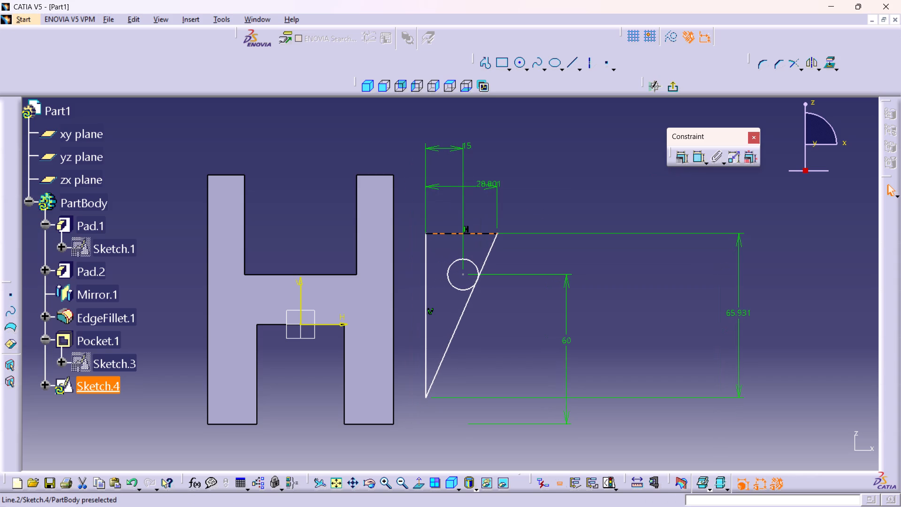
pyautogui.moveTo(442, 234); pyautogui.dragTo(427, 250)
pyautogui.moveTo(504, 338); pyautogui.dragTo(505, 346, button='middle')
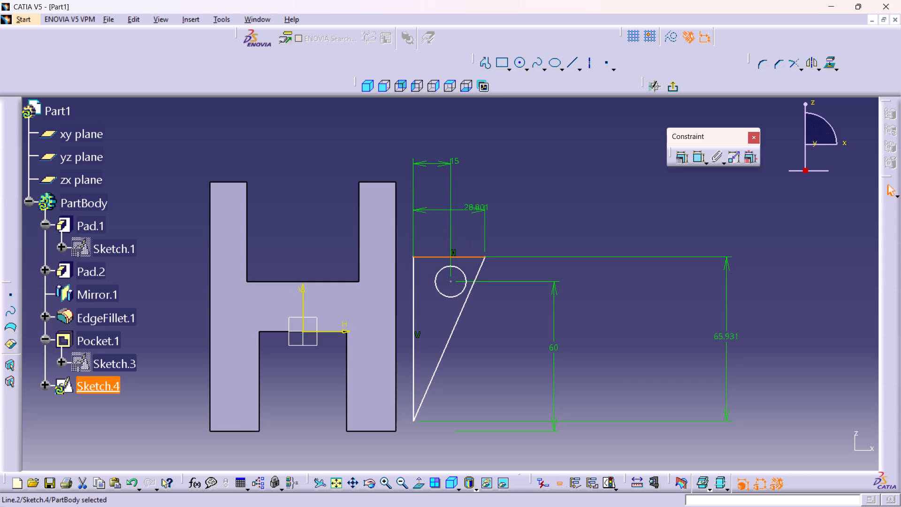
pyautogui.click(502, 347)
pyautogui.moveTo(501, 323); pyautogui.dragTo(503, 330, button='middle')
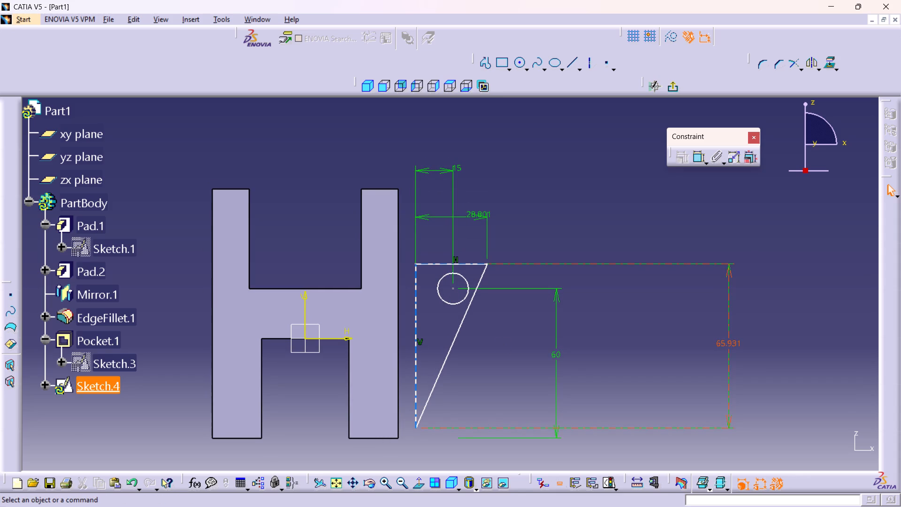
# Set the length of the triangle's vertical edge to 65 mm.
pyautogui.doubleClick(721, 342)
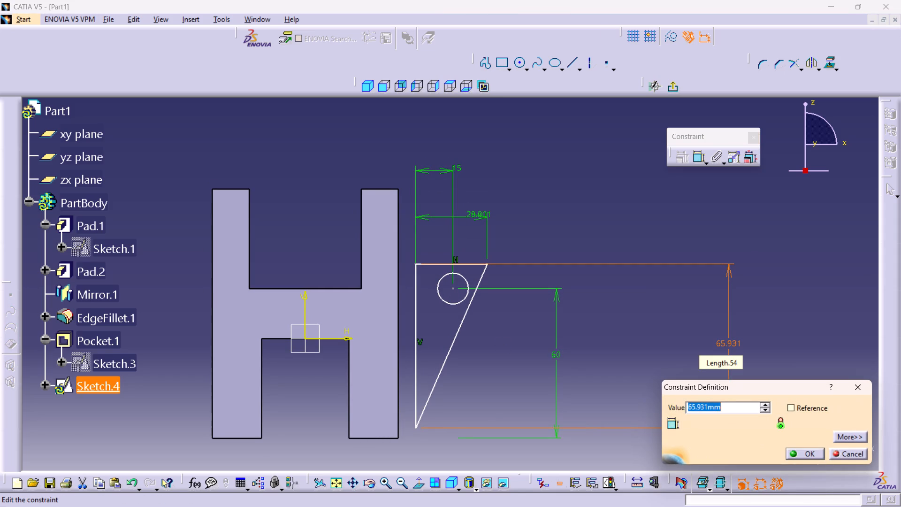
pyautogui.write('65')
pyautogui.press('Return')
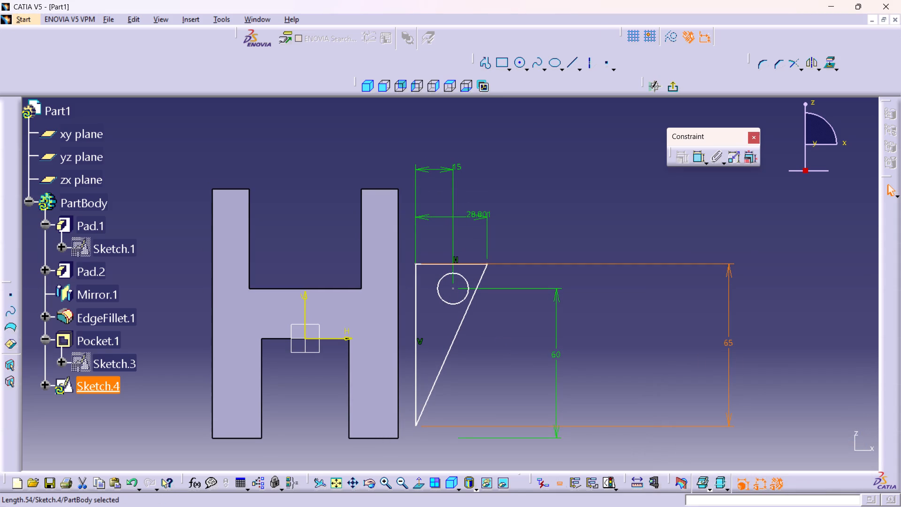
pyautogui.click(669, 381)
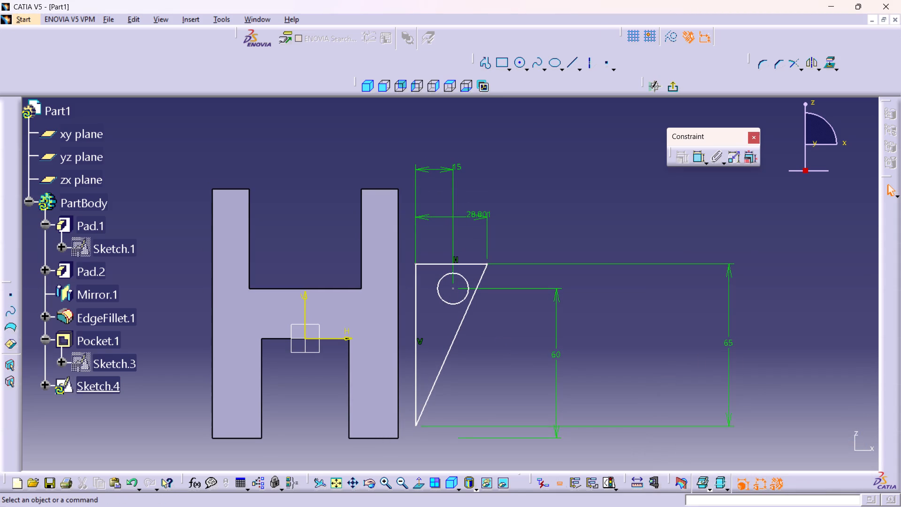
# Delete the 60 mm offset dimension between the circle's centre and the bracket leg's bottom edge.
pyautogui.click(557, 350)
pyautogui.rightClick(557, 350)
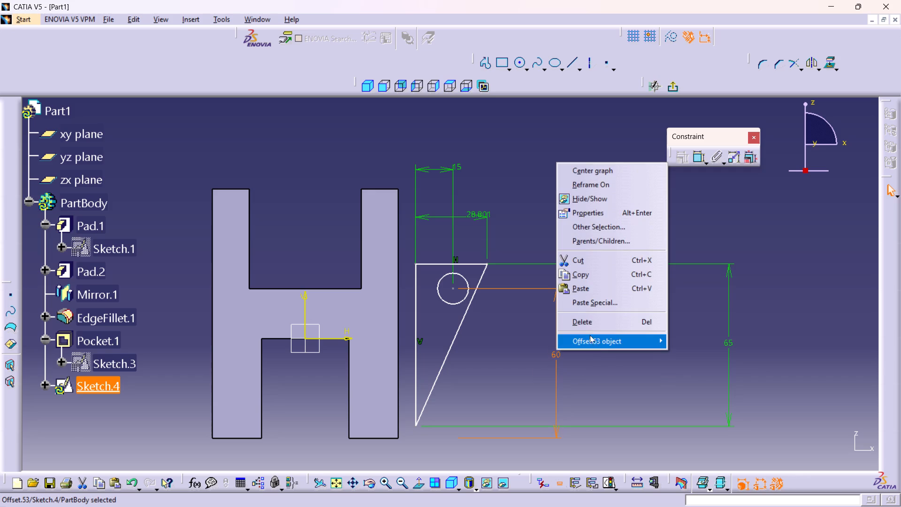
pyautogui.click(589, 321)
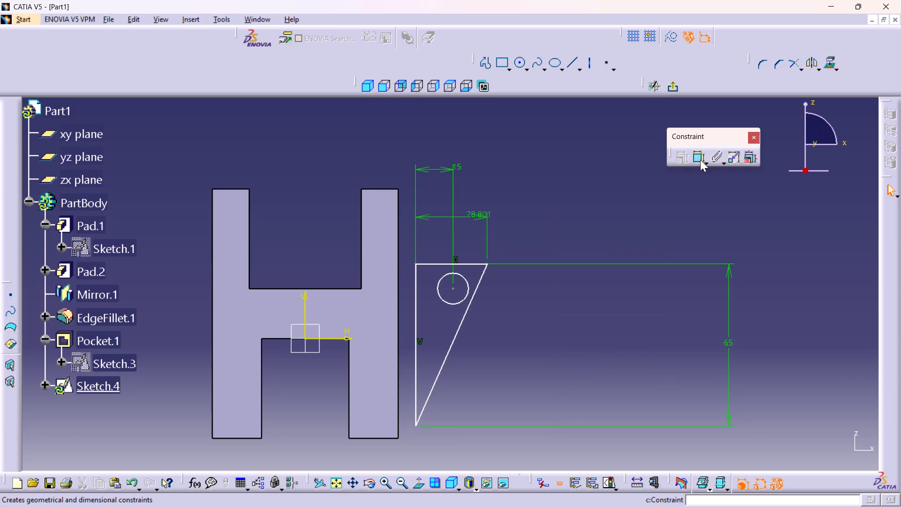
# Make the triangle's vertical edge coincident with the adjacent outer vertical edge of the H-shaped face.
pyautogui.doubleClick(700, 160)
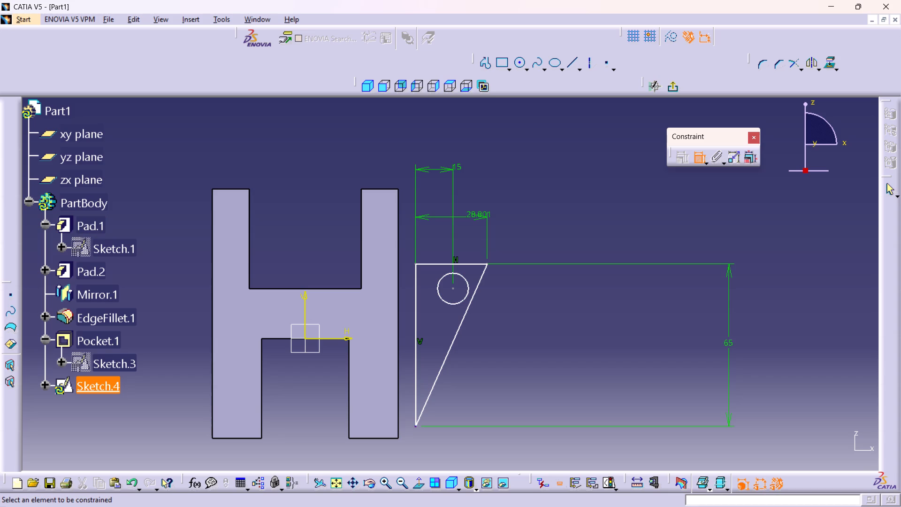
pyautogui.click(413, 368)
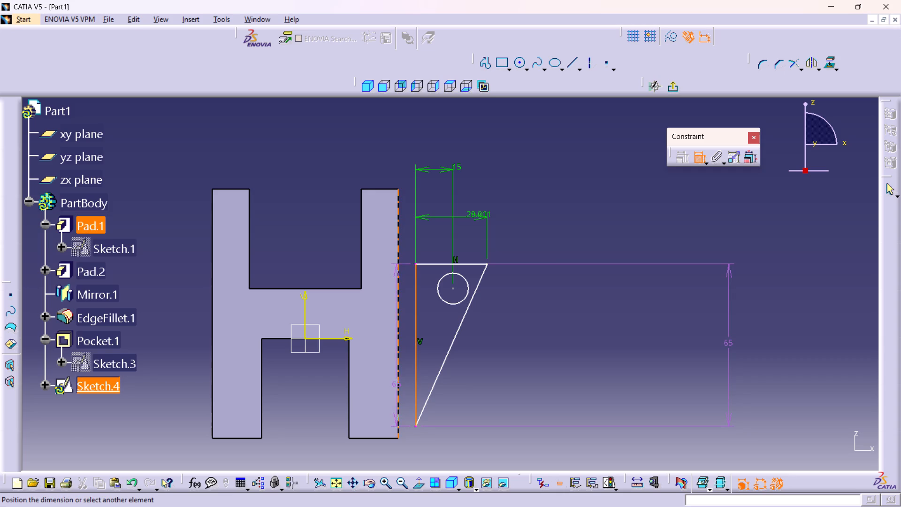
pyautogui.moveTo(398, 387); pyautogui.dragTo(399, 399)
pyautogui.rightClick(400, 441)
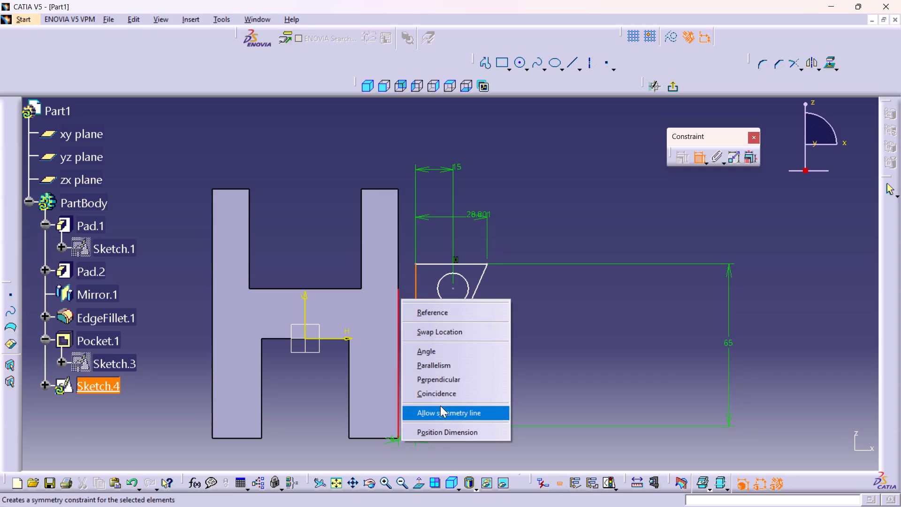
pyautogui.click(439, 393)
pyautogui.moveTo(456, 374); pyautogui.dragTo(466, 336, button='middle')
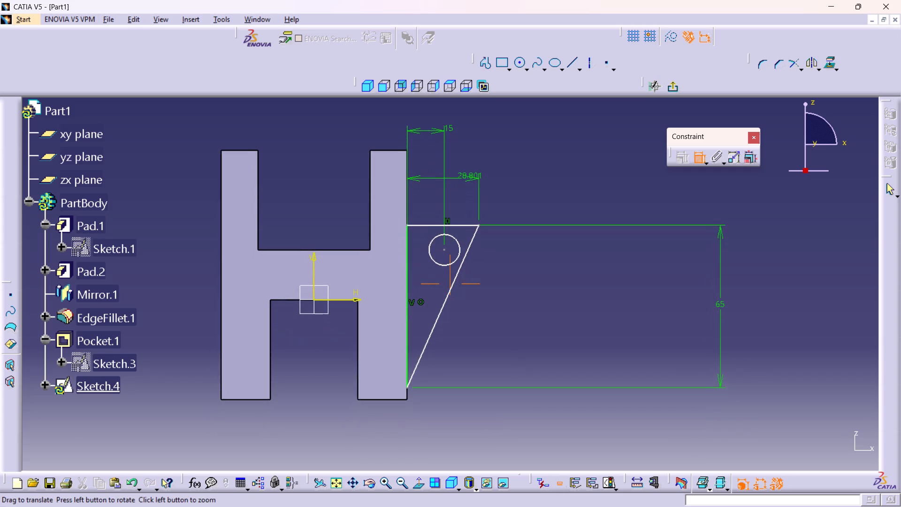
pyautogui.moveTo(466, 336); pyautogui.dragTo(466, 334, button='middle')
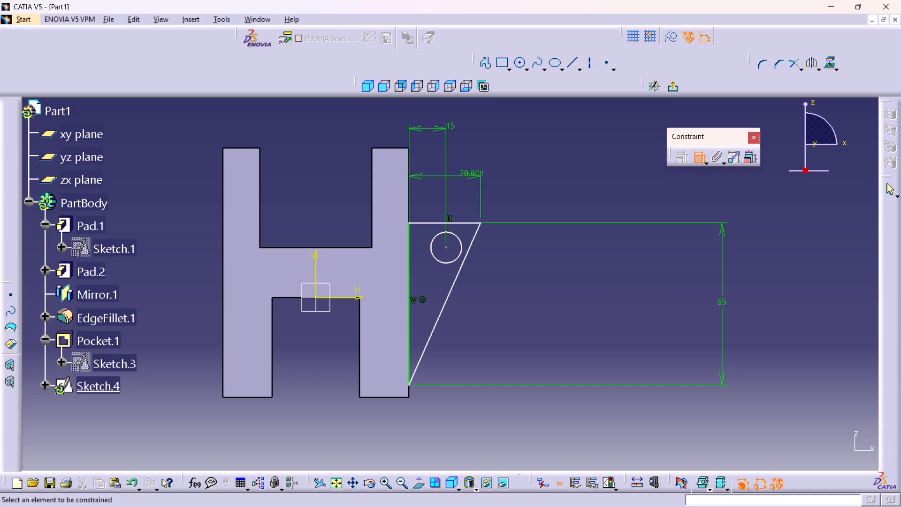
# Make the triangle's lower vertex coincident with the bottom edge of the adjacent bracket leg.
pyautogui.click(408, 384)
pyautogui.click(399, 397)
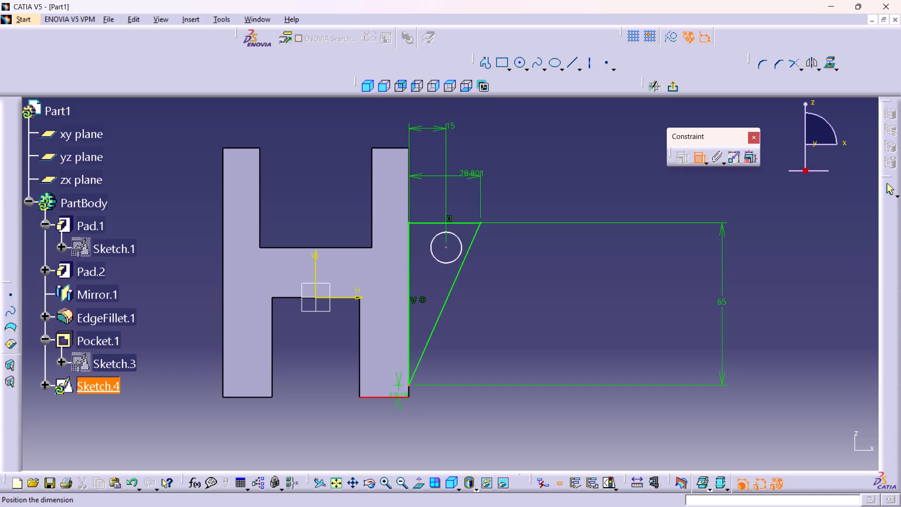
pyautogui.rightClick(464, 397)
pyautogui.click(436, 438)
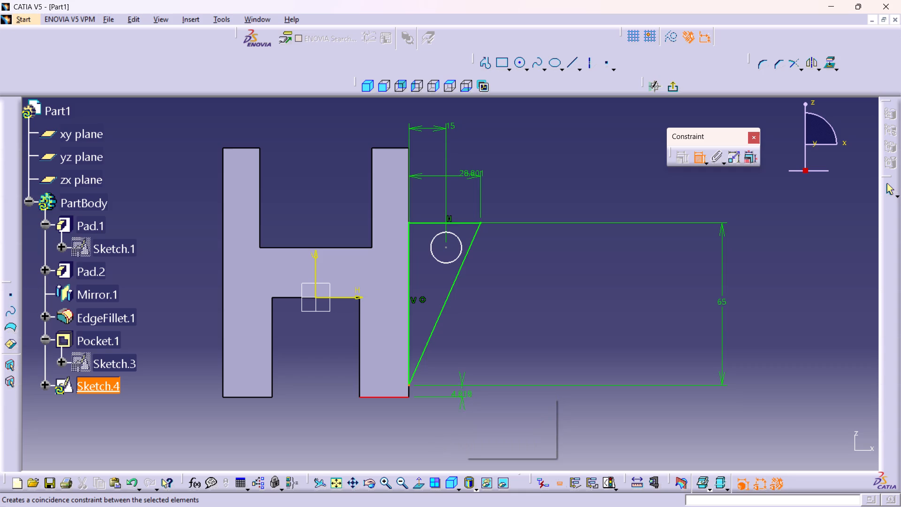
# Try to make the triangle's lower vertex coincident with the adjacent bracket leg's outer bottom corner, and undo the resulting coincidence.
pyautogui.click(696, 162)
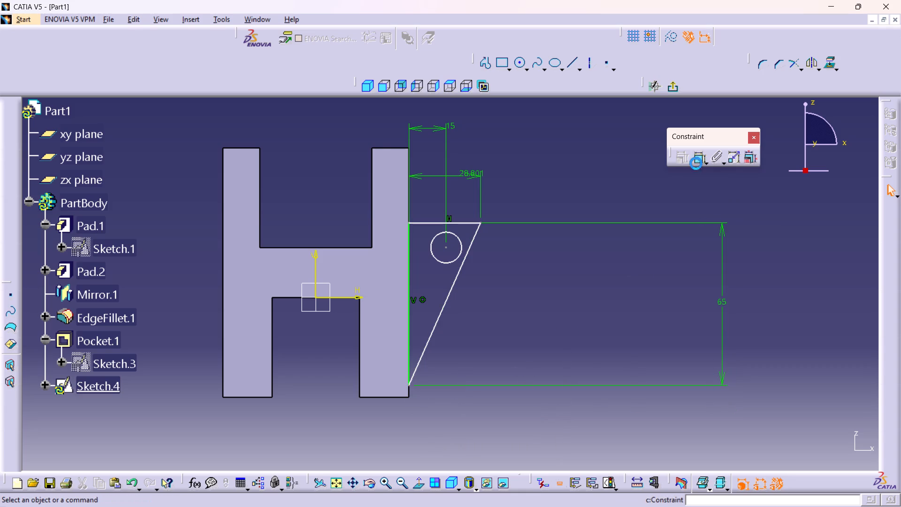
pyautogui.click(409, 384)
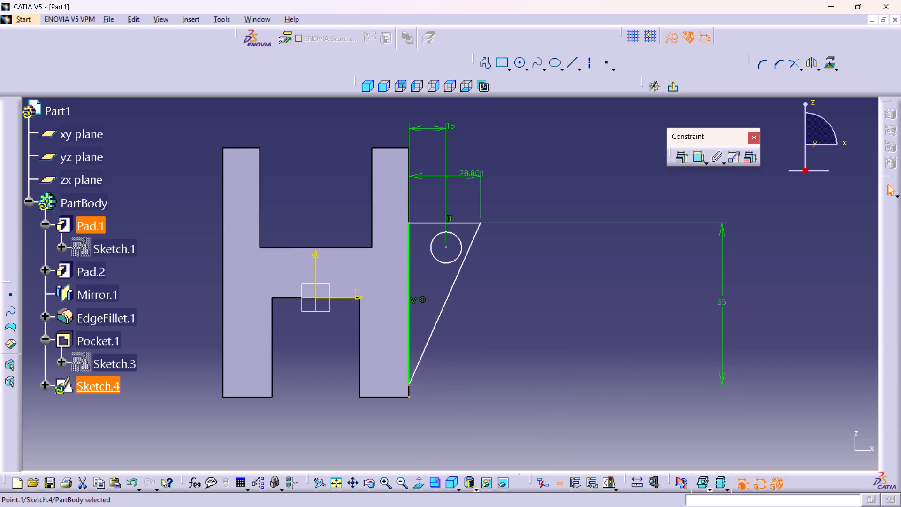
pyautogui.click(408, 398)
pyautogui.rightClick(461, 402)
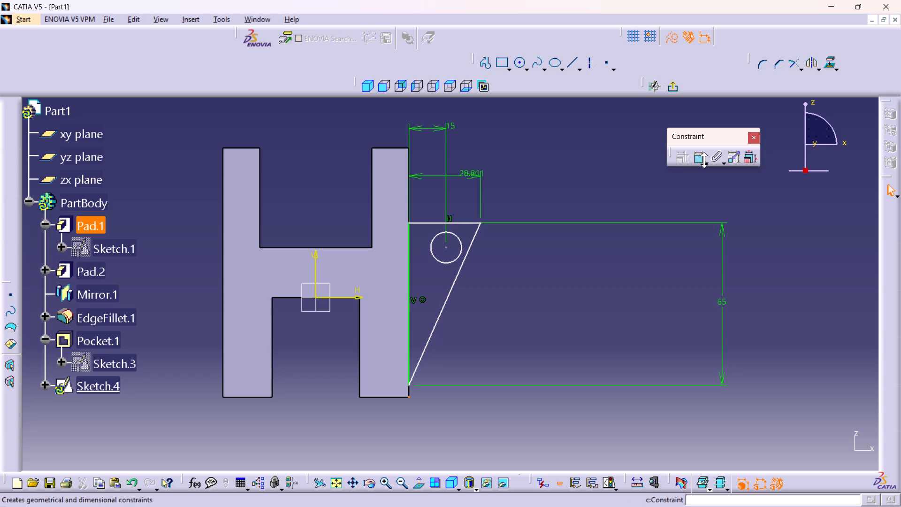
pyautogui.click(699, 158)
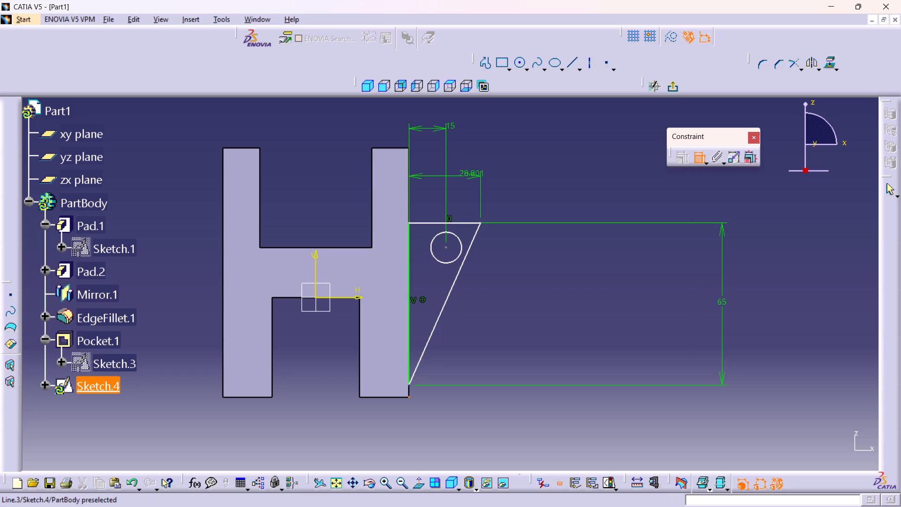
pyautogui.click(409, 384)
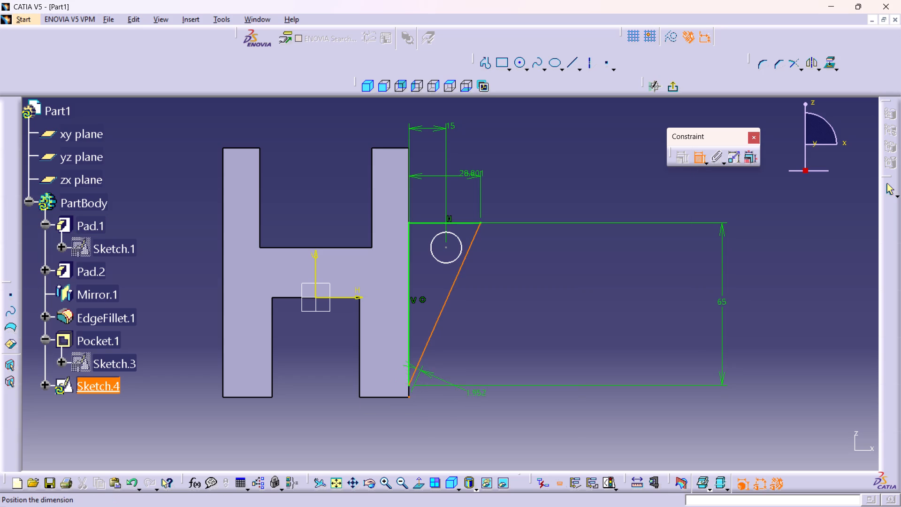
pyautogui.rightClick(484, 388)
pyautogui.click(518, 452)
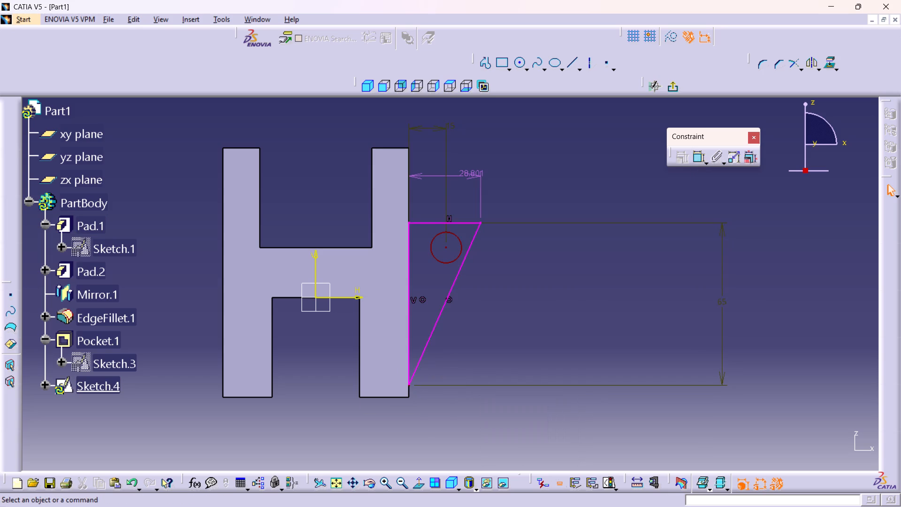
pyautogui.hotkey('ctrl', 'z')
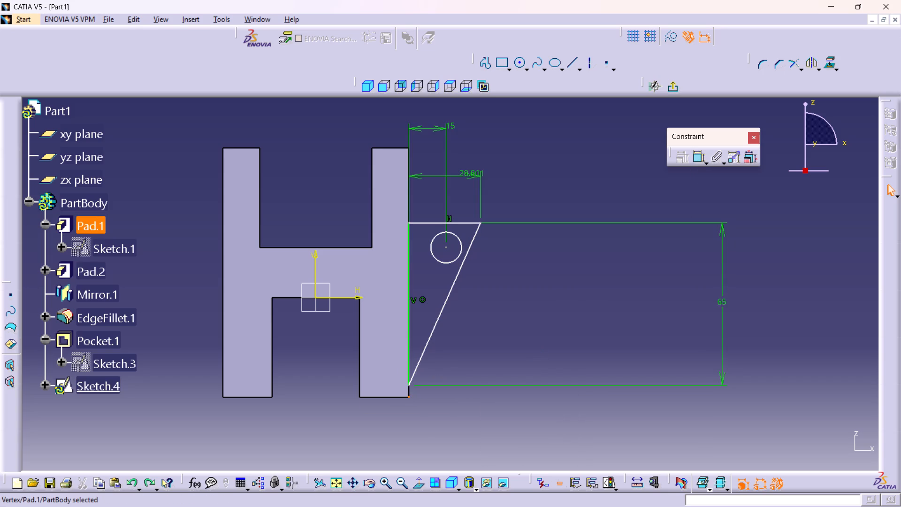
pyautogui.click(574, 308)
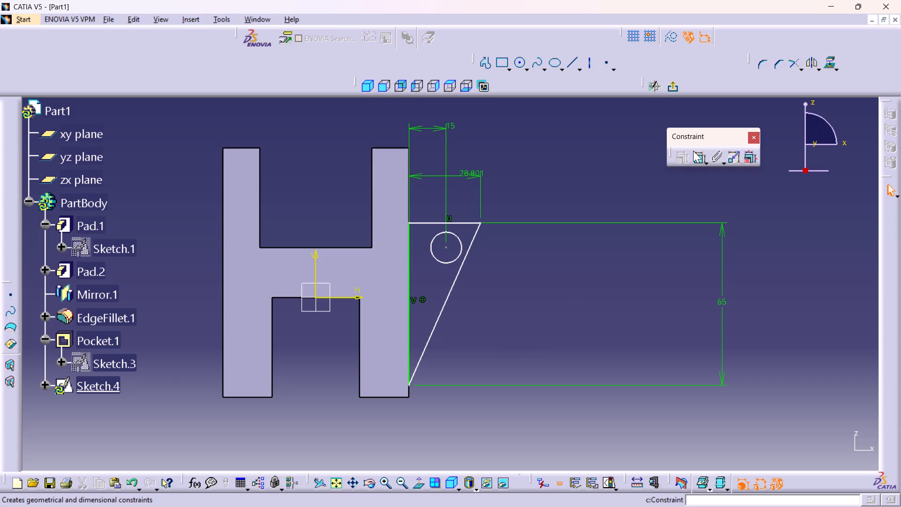
# Make the triangle's lower vertex coincident with the outer bottom corner of the adjacent bracket leg.
pyautogui.click(699, 153)
pyautogui.moveTo(699, 153); pyautogui.dragTo(702, 161)
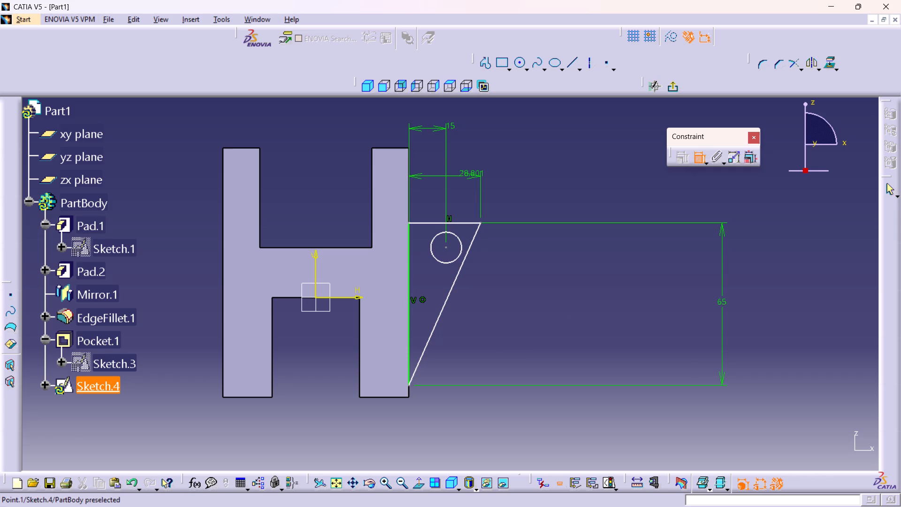
pyautogui.click(408, 383)
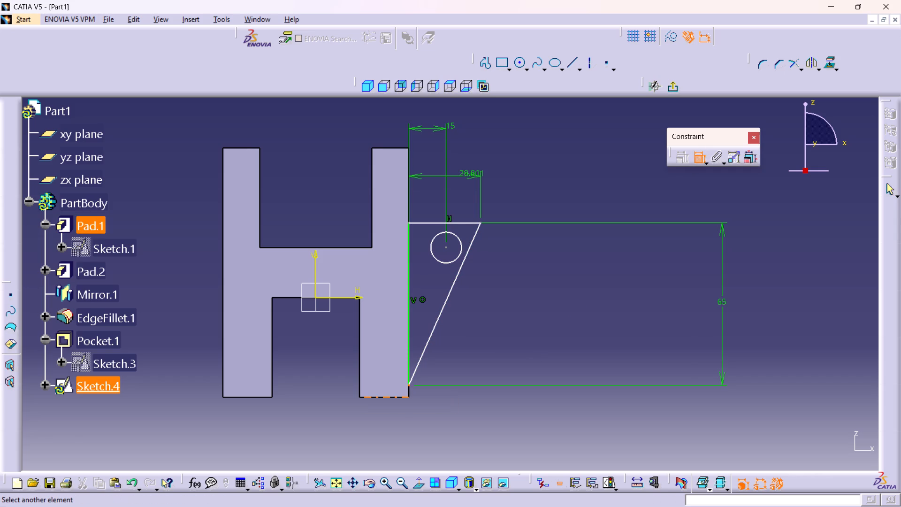
pyautogui.click(409, 396)
pyautogui.rightClick(480, 404)
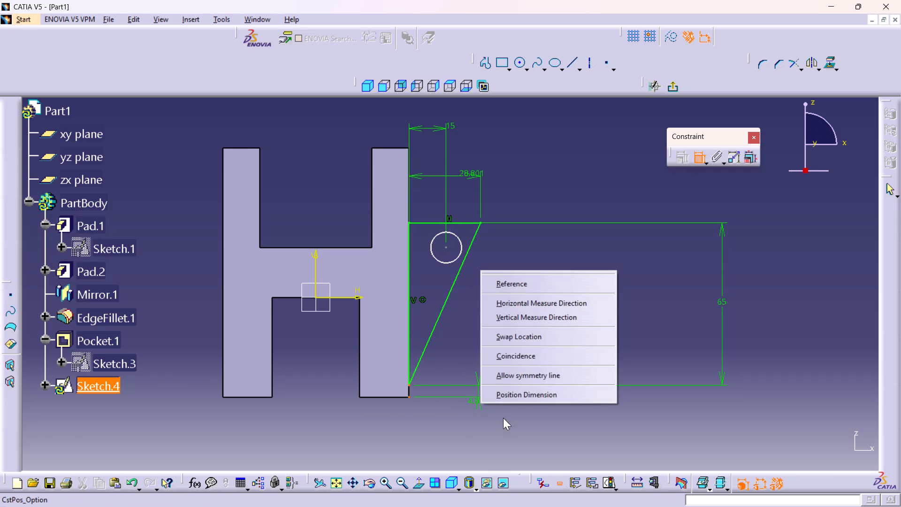
pyautogui.click(525, 357)
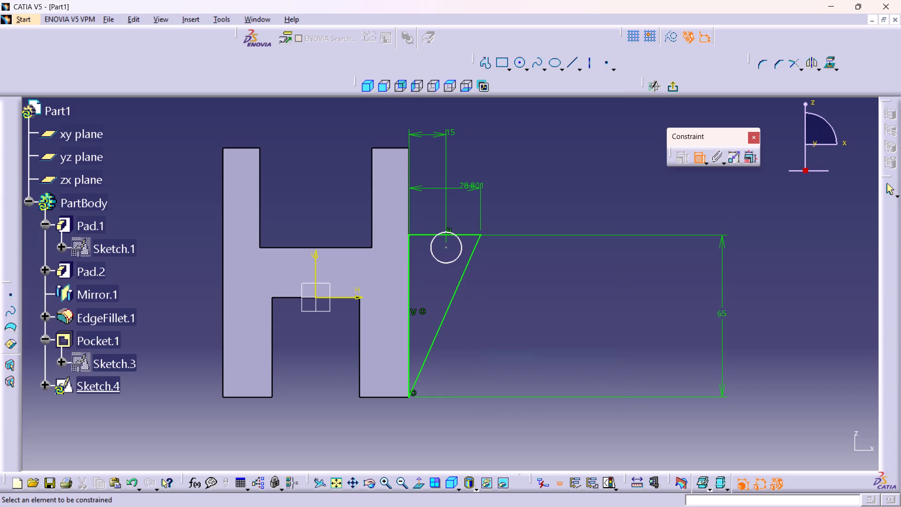
# Dimension the vertical offset between the circle's centre and the adjacent bracket leg's bottom edge.
pyautogui.moveTo(527, 332); pyautogui.dragTo(525, 349, button='middle')
pyautogui.moveTo(525, 349); pyautogui.dragTo(525, 329, button='middle')
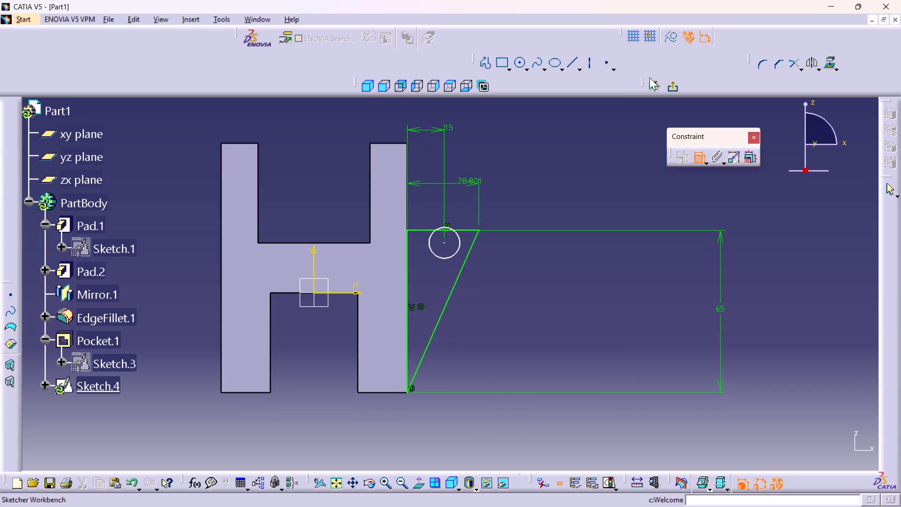
pyautogui.click(391, 394)
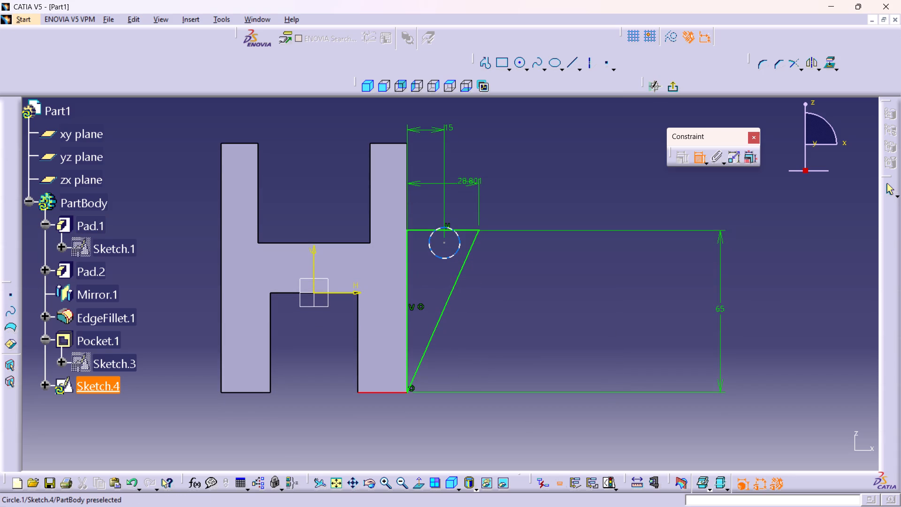
pyautogui.click(445, 241)
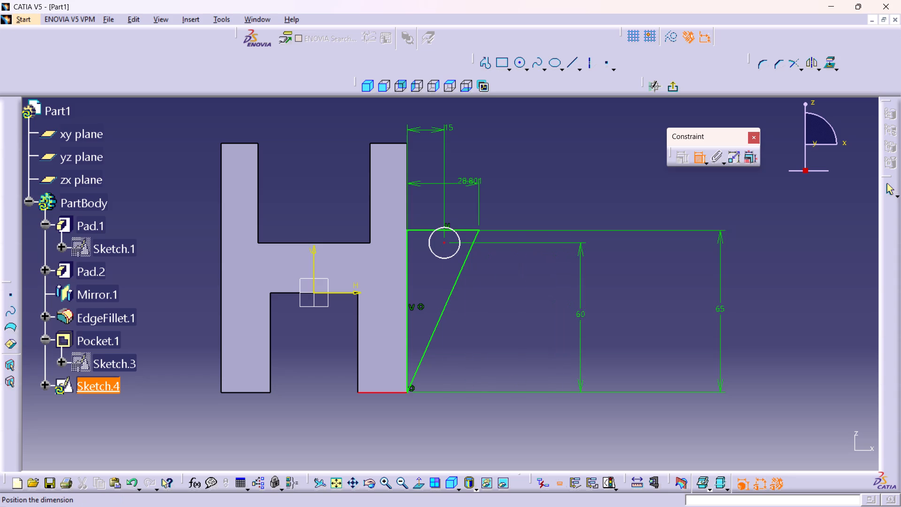
pyautogui.click(589, 315)
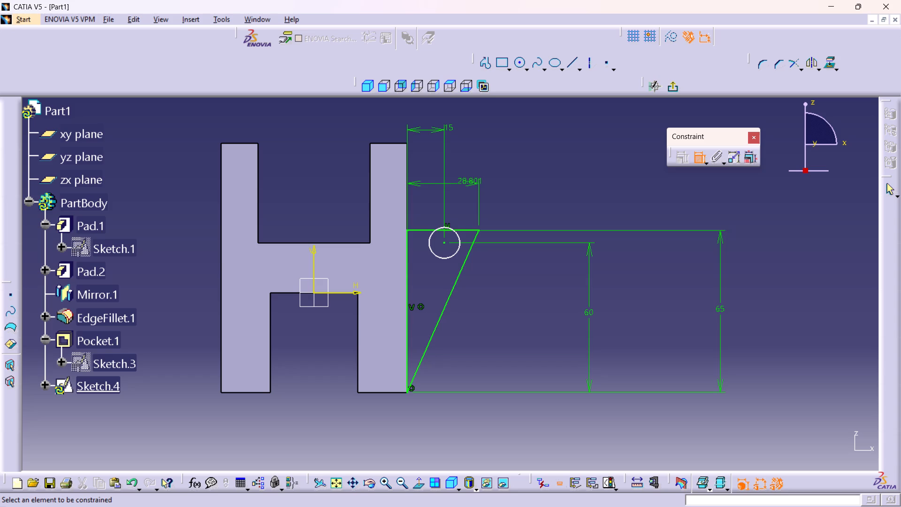
# Set the length of the triangle's vertical edge to 72 mm.
pyautogui.moveTo(499, 281); pyautogui.dragTo(502, 302, button='middle')
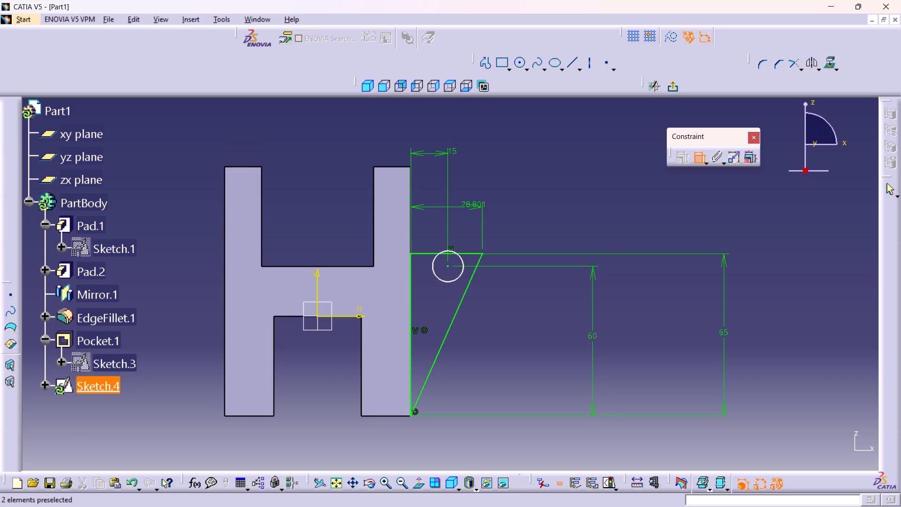
pyautogui.moveTo(509, 330); pyautogui.dragTo(509, 346, button='middle')
pyautogui.rightClick(509, 330)
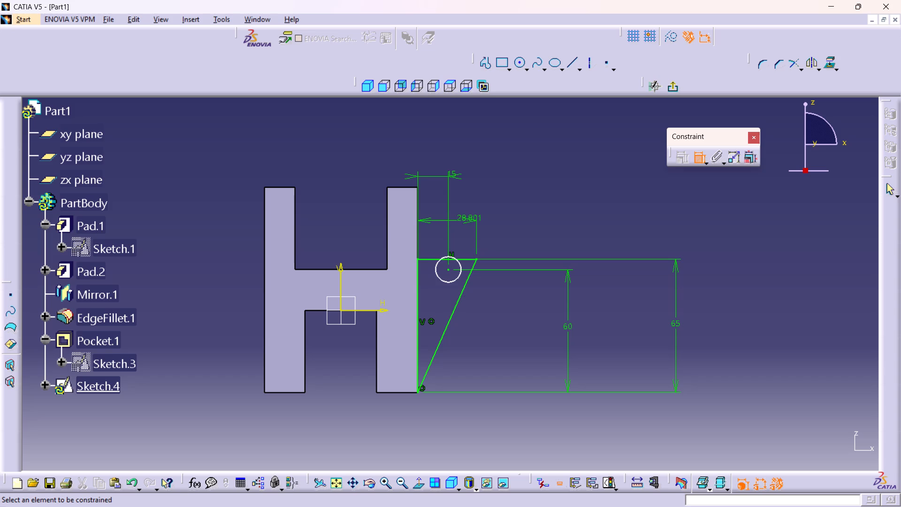
pyautogui.doubleClick(673, 324)
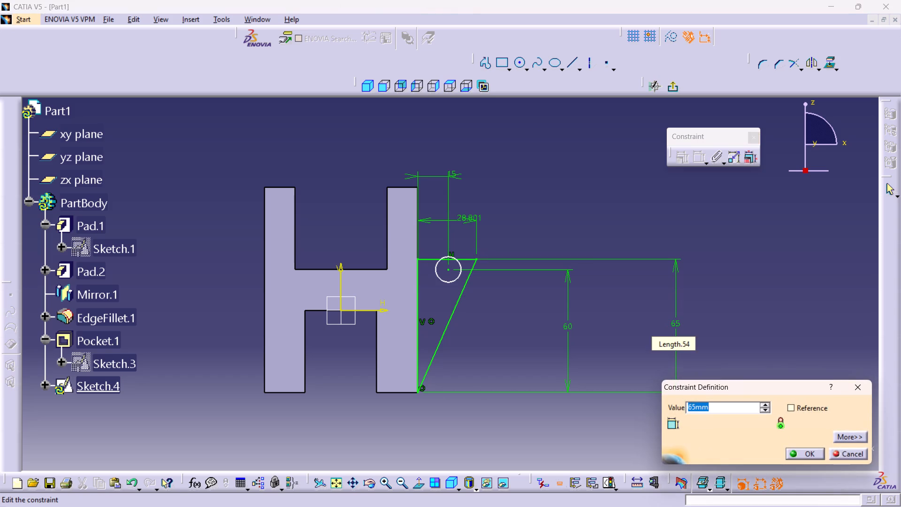
pyautogui.write('72')
pyautogui.press('Return')
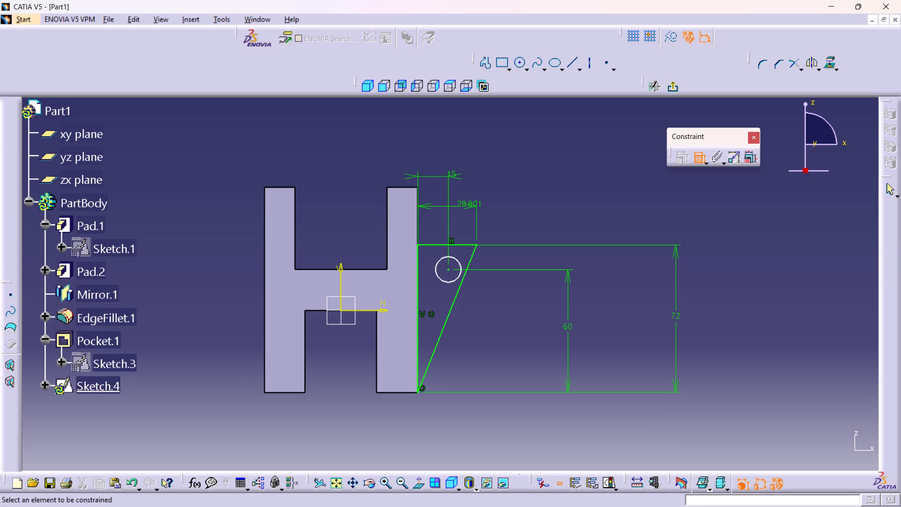
# Set the length of the triangle's top horizontal edge to 30 mm.
pyautogui.doubleClick(468, 204)
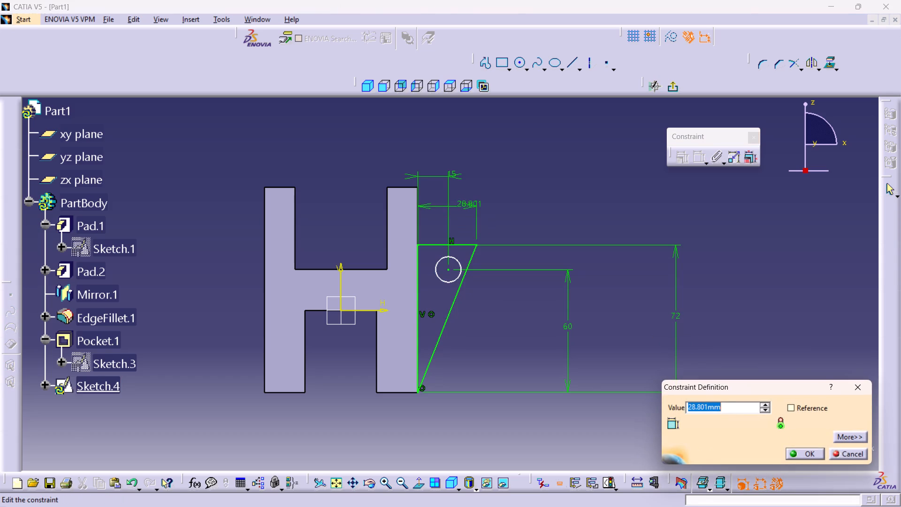
pyautogui.write('30')
pyautogui.press('Return')
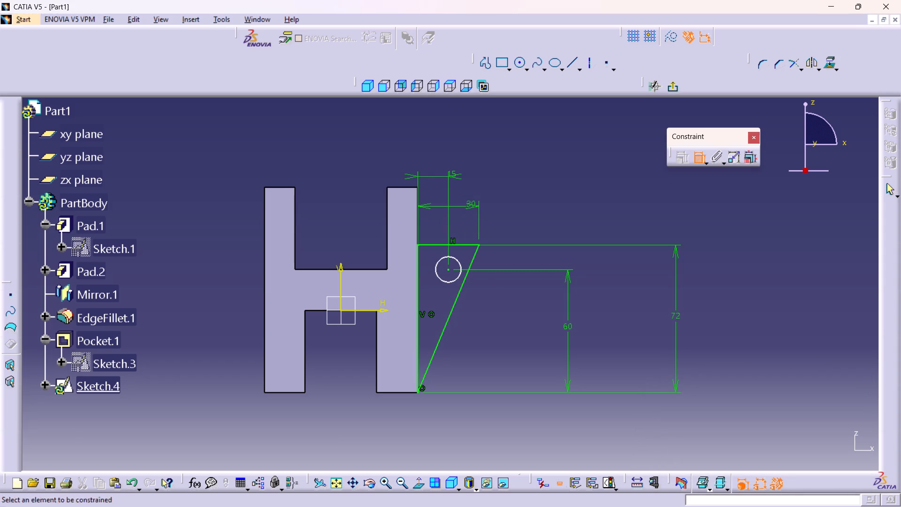
# Dimension the circle inside the triangle and set its diameter to 6 mm.
pyautogui.click(454, 283)
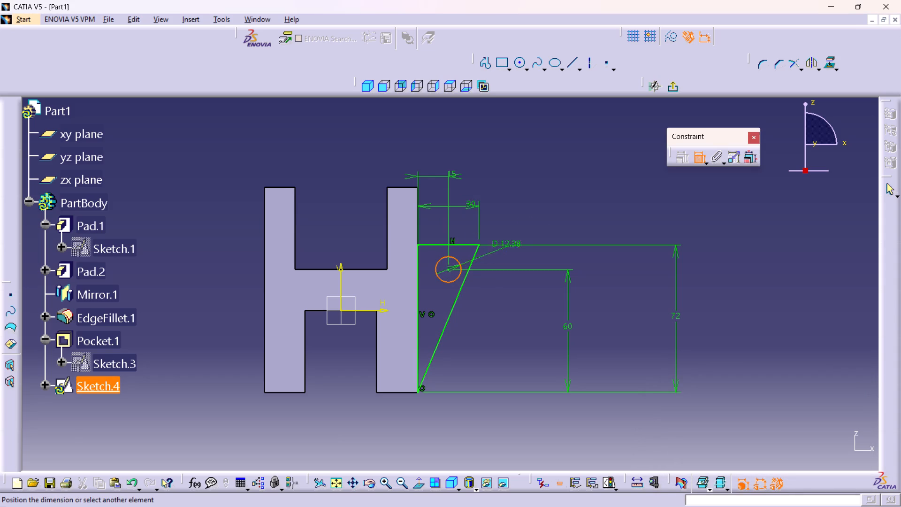
pyautogui.click(567, 198)
pyautogui.doubleClick(570, 195)
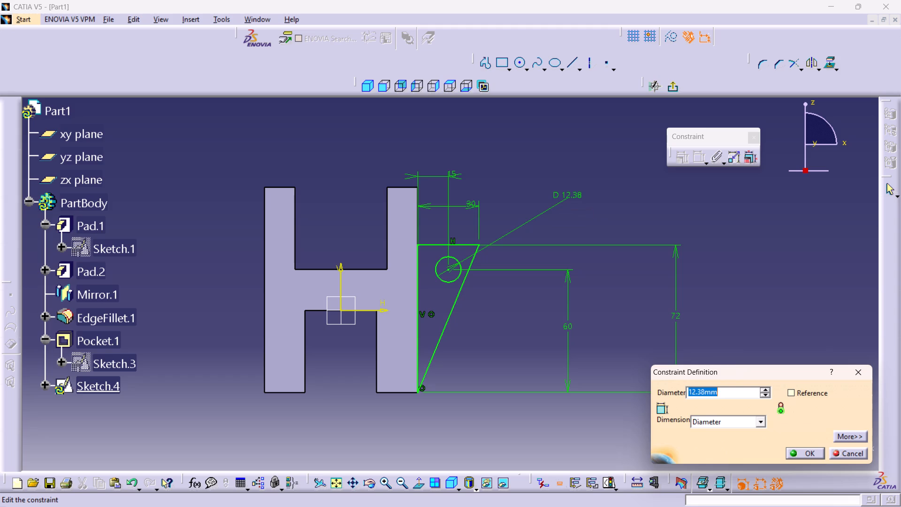
pyautogui.press('6')
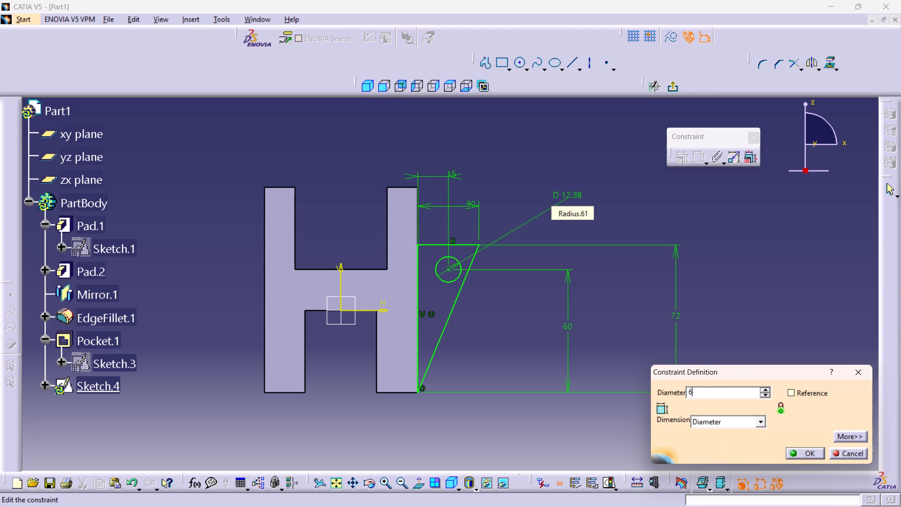
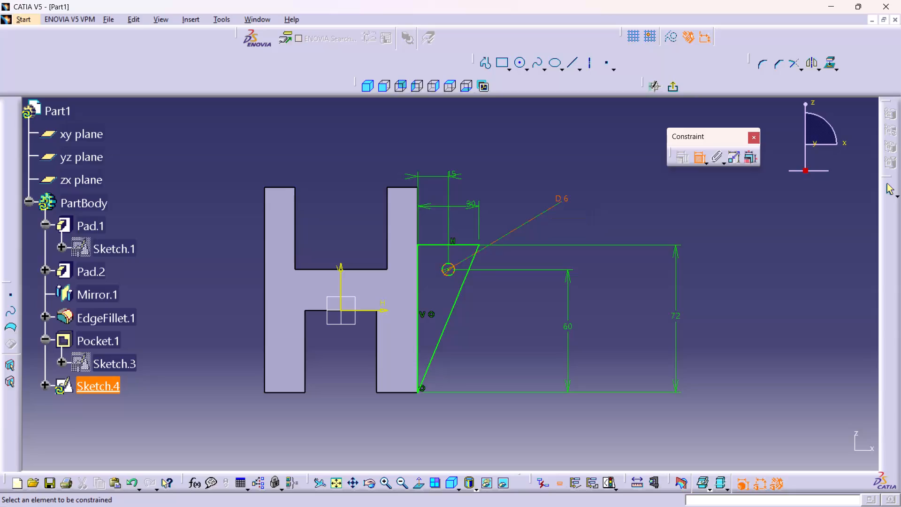
# Set the diameter of the circle inside the triangle to 12 mm.
pyautogui.doubleClick(567, 195)
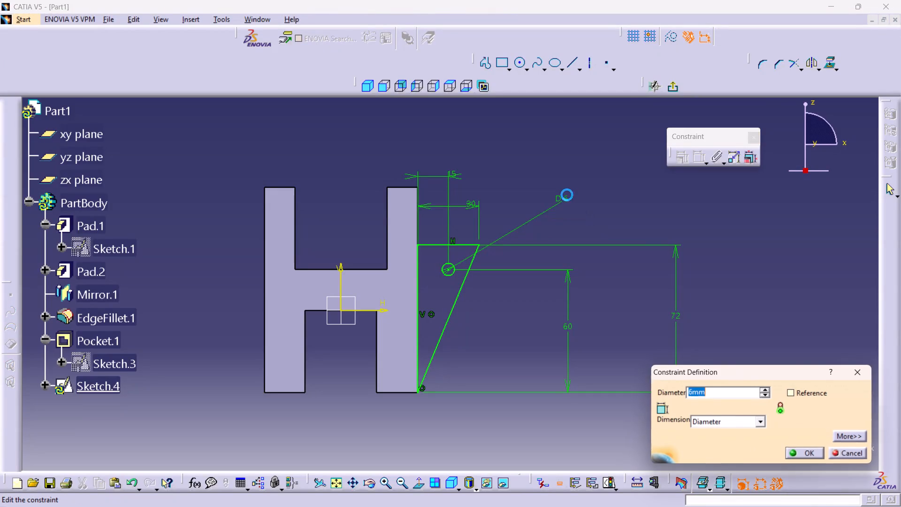
pyautogui.write('12')
pyautogui.press('Return')
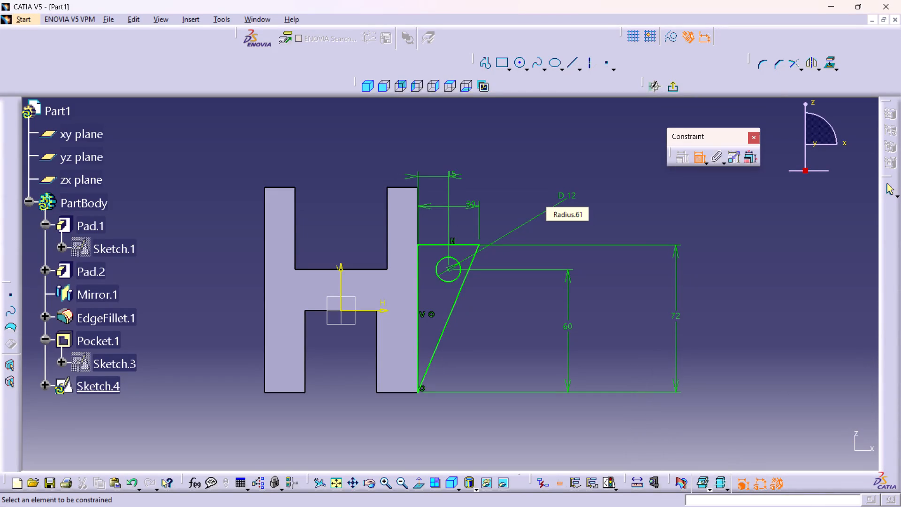
# Exit the sketch and pad the triangle with its hole 15 mm in the reversed direction, along the bracket's side.
pyautogui.moveTo(505, 325); pyautogui.dragTo(505, 325, button='middle')
pyautogui.rightClick(505, 325)
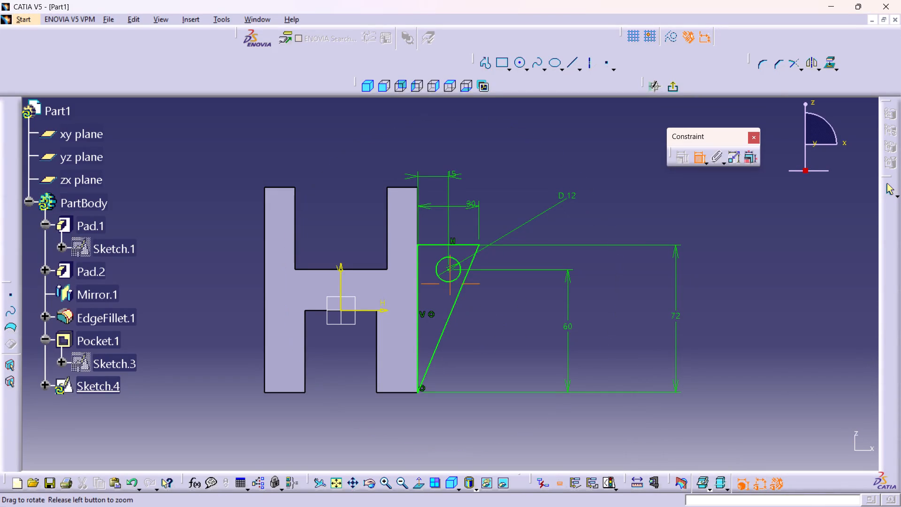
pyautogui.moveTo(505, 325); pyautogui.dragTo(505, 339, button='middle')
pyautogui.moveTo(490, 332); pyautogui.dragTo(523, 349, button='middle')
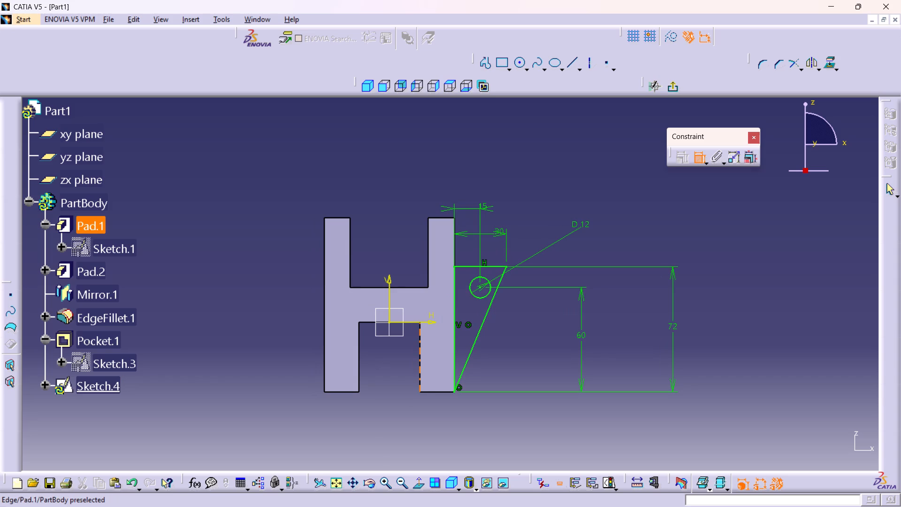
pyautogui.moveTo(515, 352); pyautogui.dragTo(509, 336, button='middle')
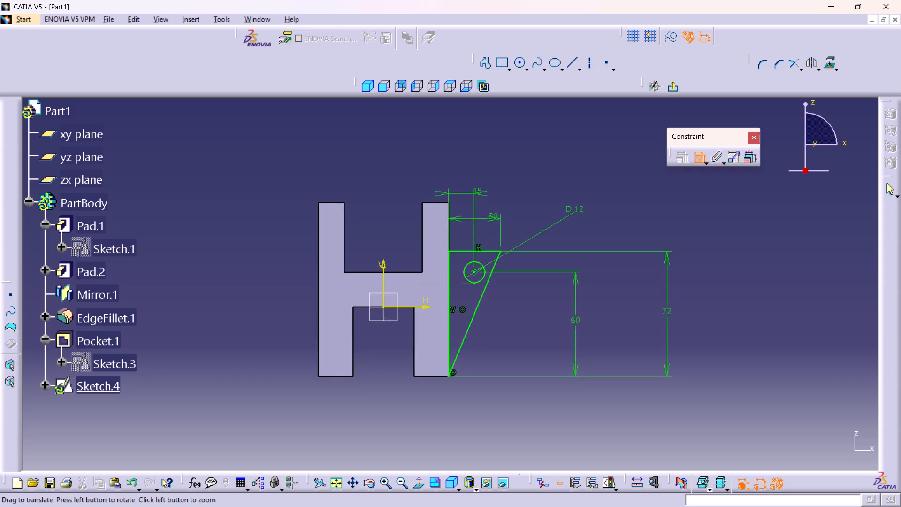
pyautogui.moveTo(509, 336); pyautogui.dragTo(510, 347, button='middle')
pyautogui.click(679, 86)
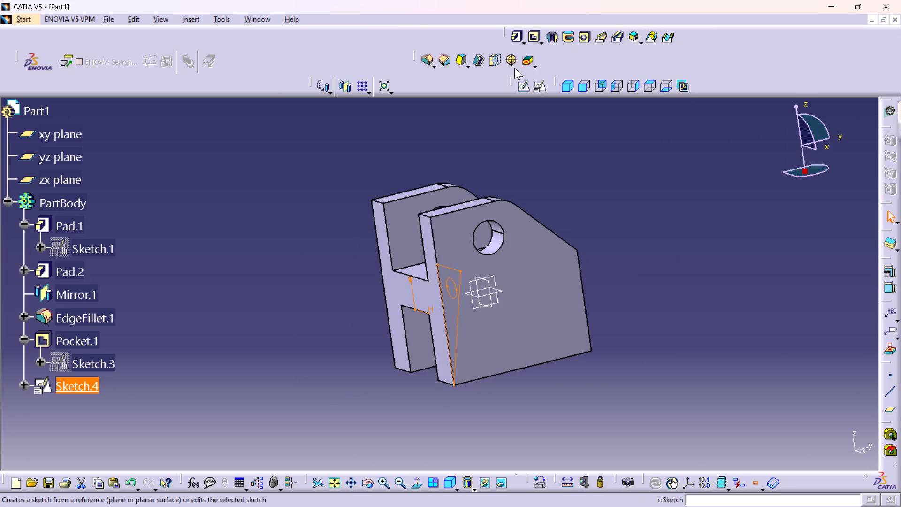
pyautogui.click(519, 36)
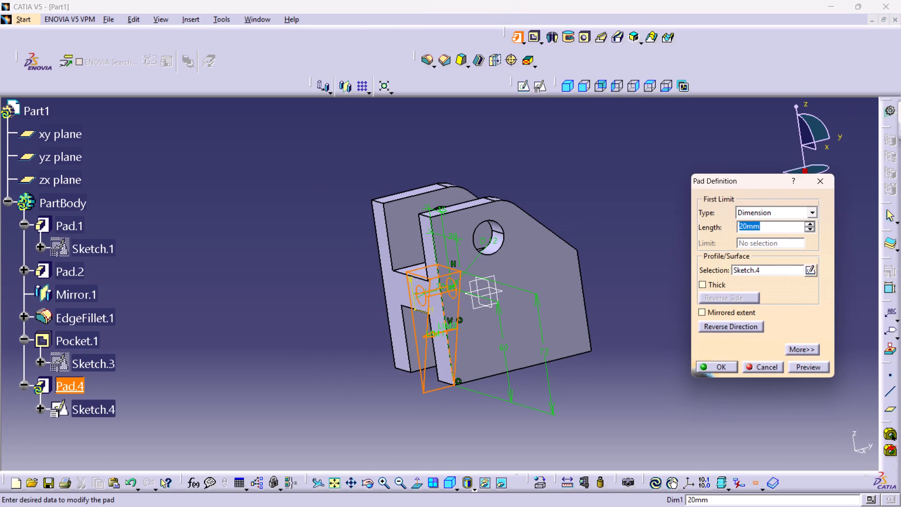
pyautogui.click(717, 325)
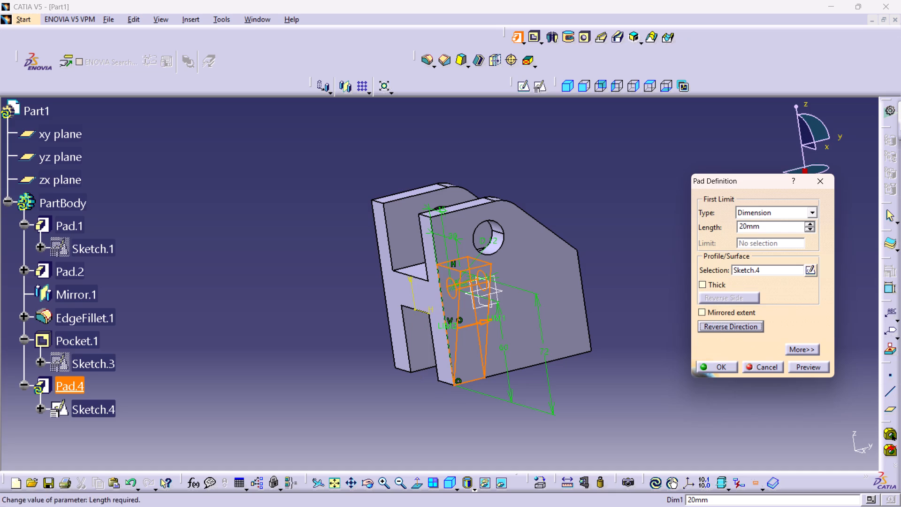
pyautogui.doubleClick(771, 225)
pyautogui.write('15')
pyautogui.press('Return')
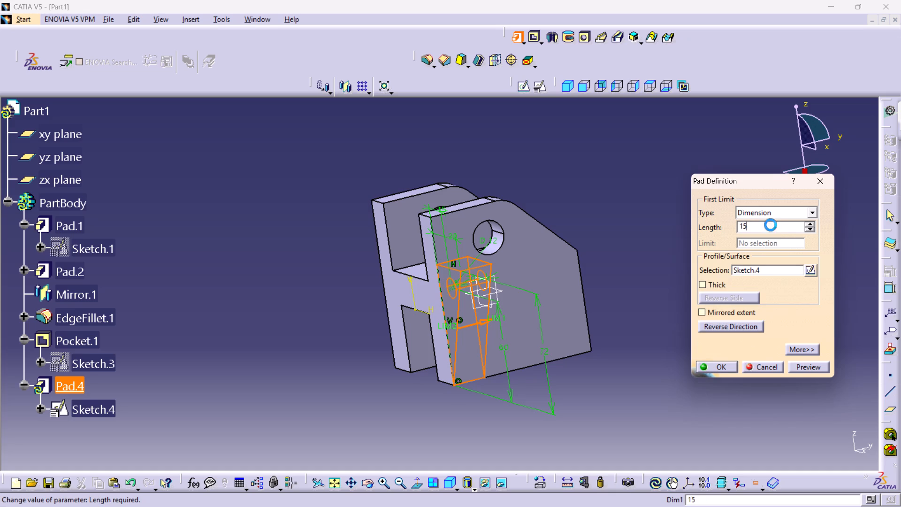
pyautogui.click(646, 269)
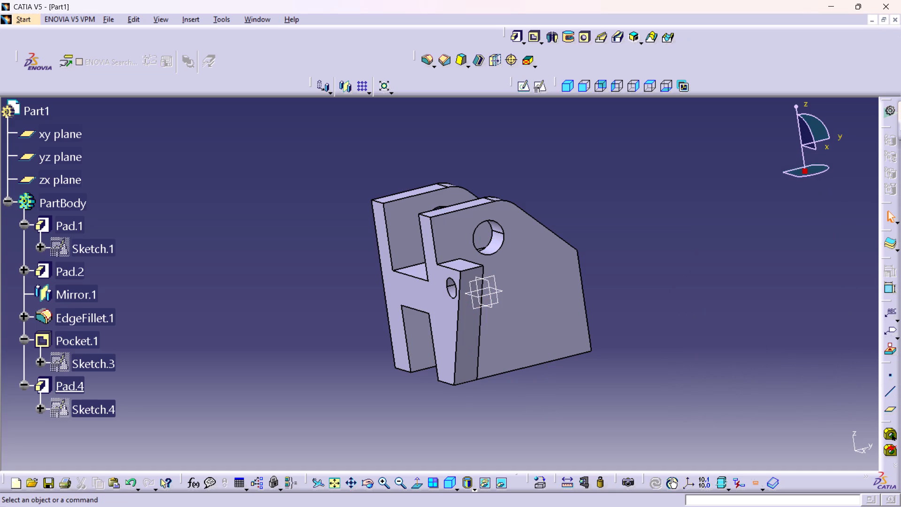
# Apply a 12 mm edge fillet to the outer top edge of the triangular side lug.
pyautogui.moveTo(623, 351); pyautogui.dragTo(513, 374, button='middle')
pyautogui.moveTo(623, 351); pyautogui.dragTo(513, 374, button='right')
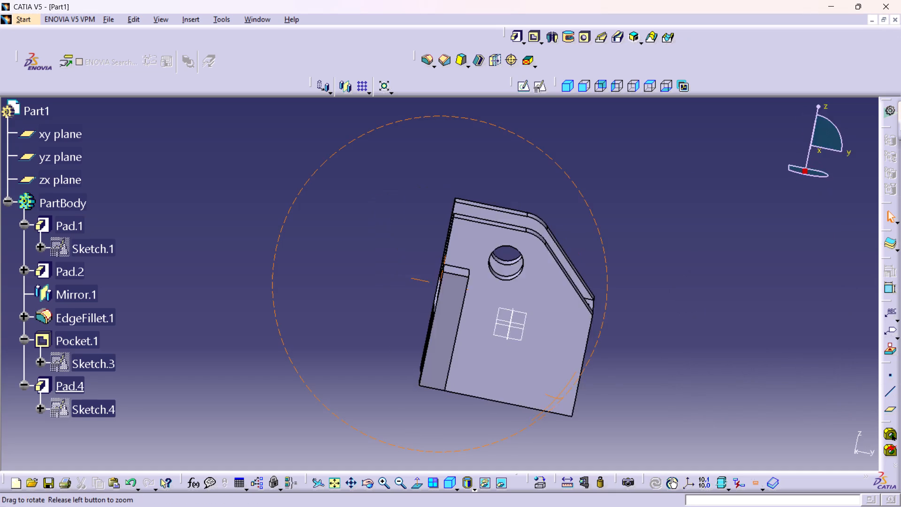
pyautogui.moveTo(513, 374); pyautogui.dragTo(345, 309, button='right')
pyautogui.moveTo(513, 374); pyautogui.dragTo(345, 309, button='middle')
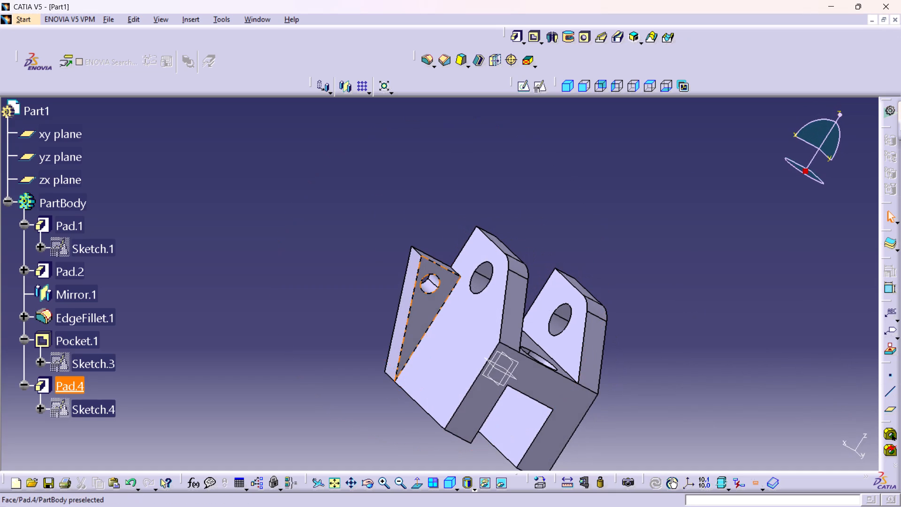
pyautogui.moveTo(377, 300); pyautogui.dragTo(361, 395, button='middle')
pyautogui.moveTo(377, 303); pyautogui.dragTo(363, 394, button='right')
pyautogui.moveTo(485, 398); pyautogui.dragTo(558, 362, button='middle')
pyautogui.moveTo(485, 398); pyautogui.dragTo(558, 362, button='right')
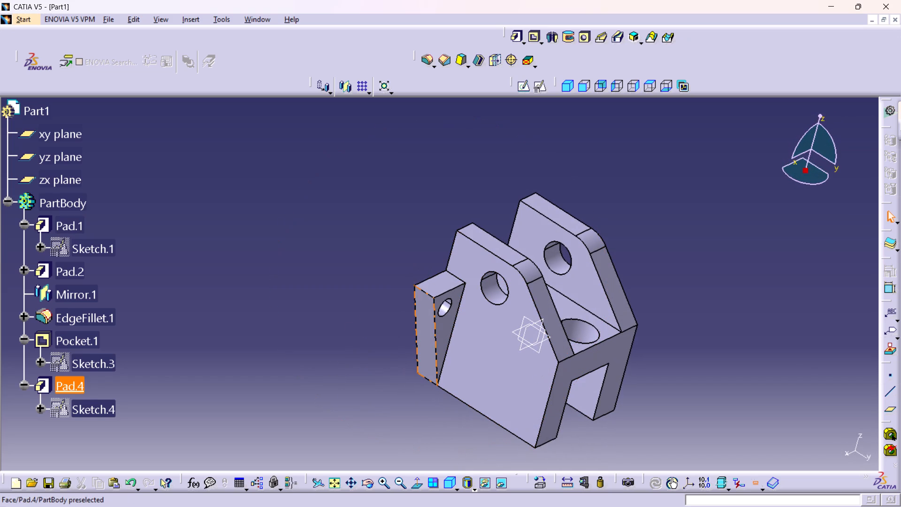
pyautogui.click(424, 291)
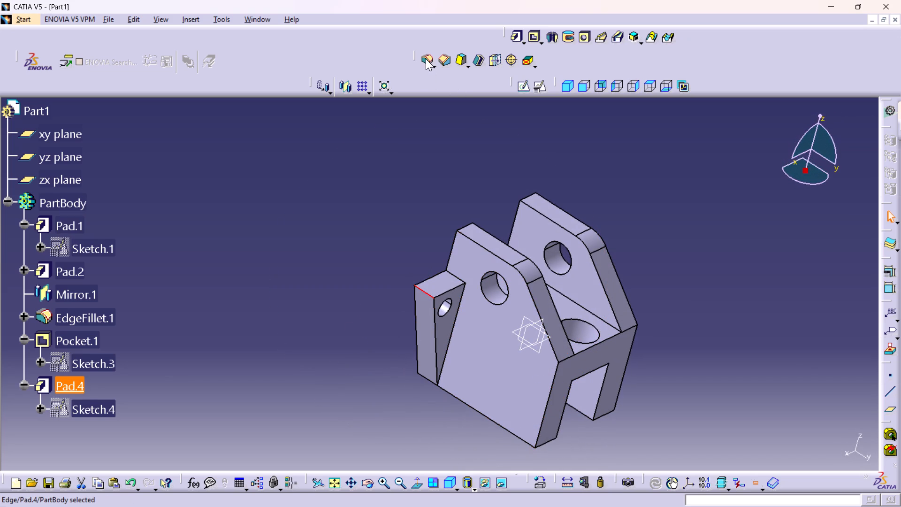
pyautogui.click(426, 59)
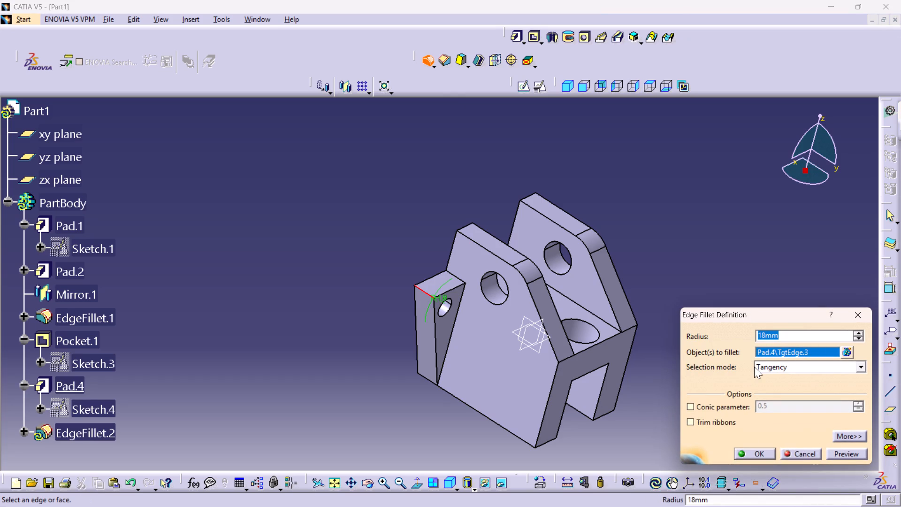
pyautogui.doubleClick(785, 336)
pyautogui.write('12')
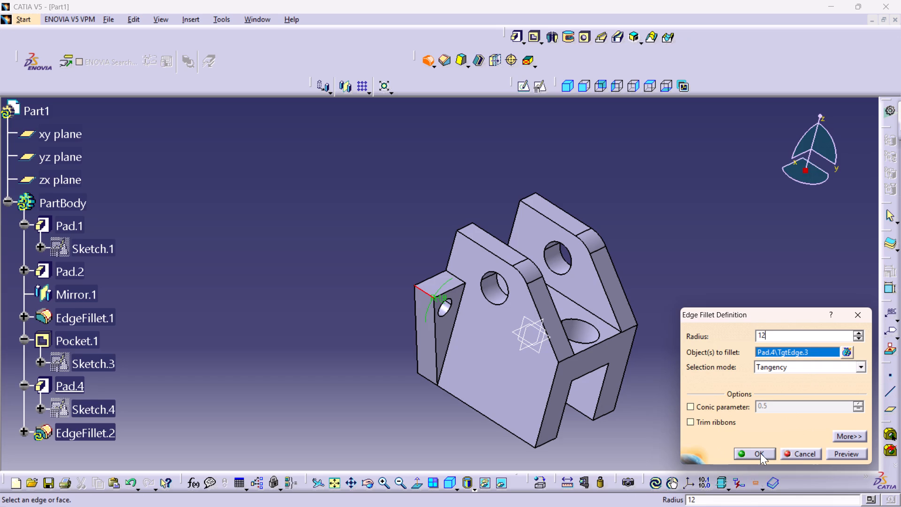
pyautogui.click(851, 453)
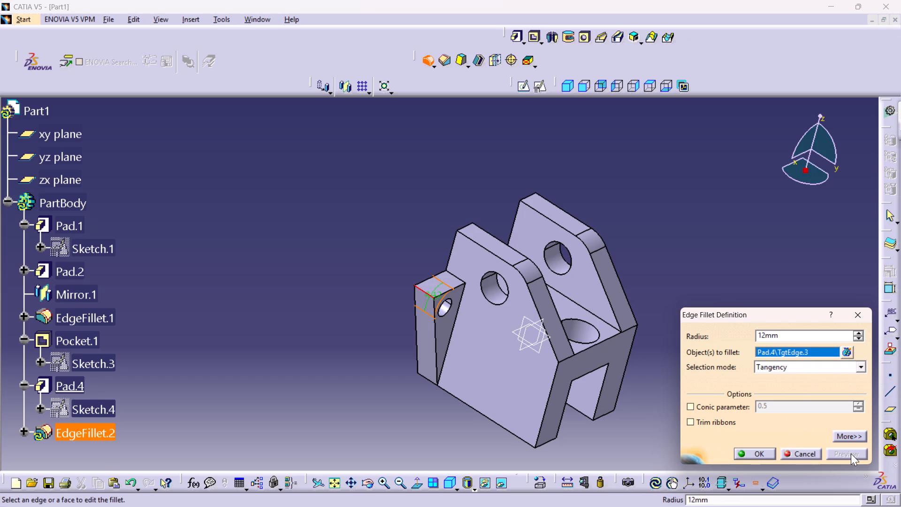
pyautogui.click(751, 453)
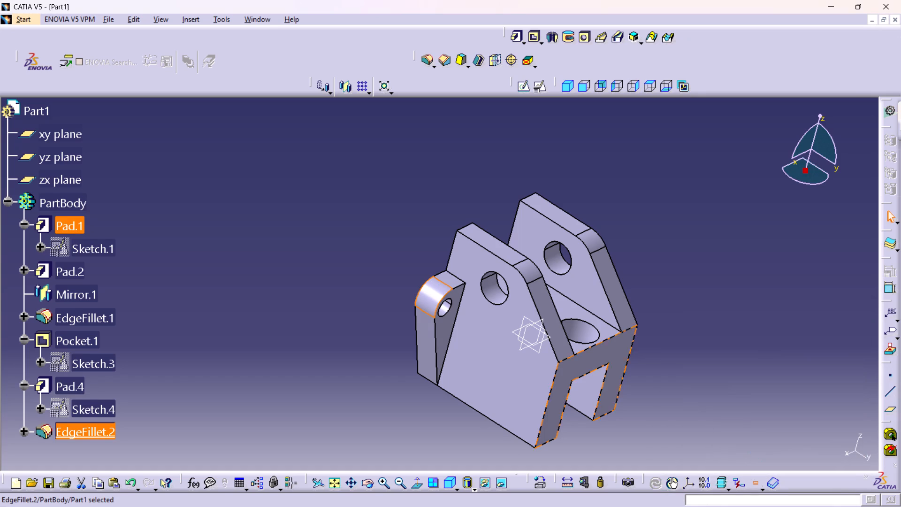
pyautogui.click(391, 422)
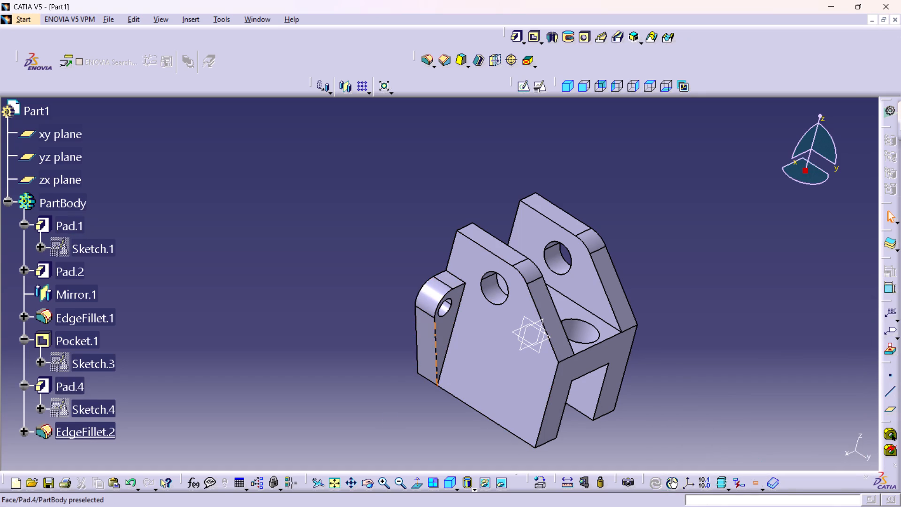
# Mirror the triangular lug's pad, Pad.4, about the yz plane onto the bracket's opposite side.
pyautogui.click(68, 386)
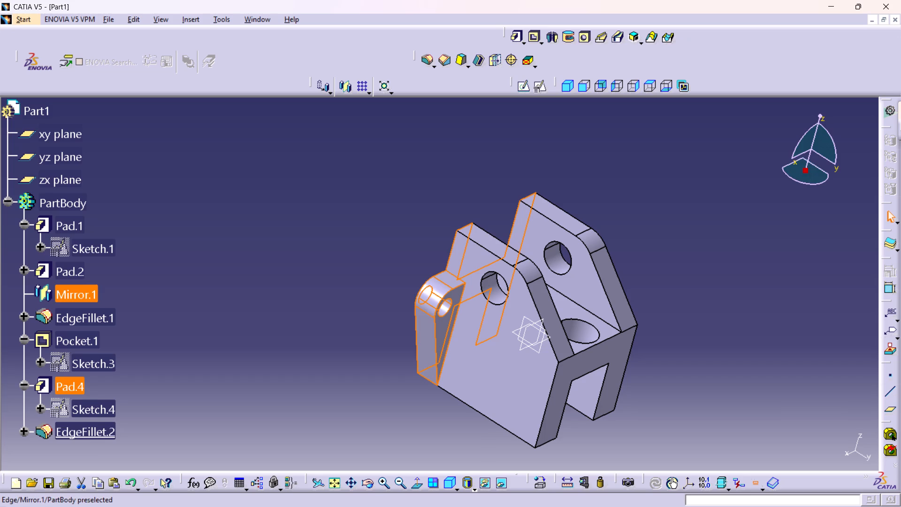
pyautogui.click(346, 87)
pyautogui.click(493, 295)
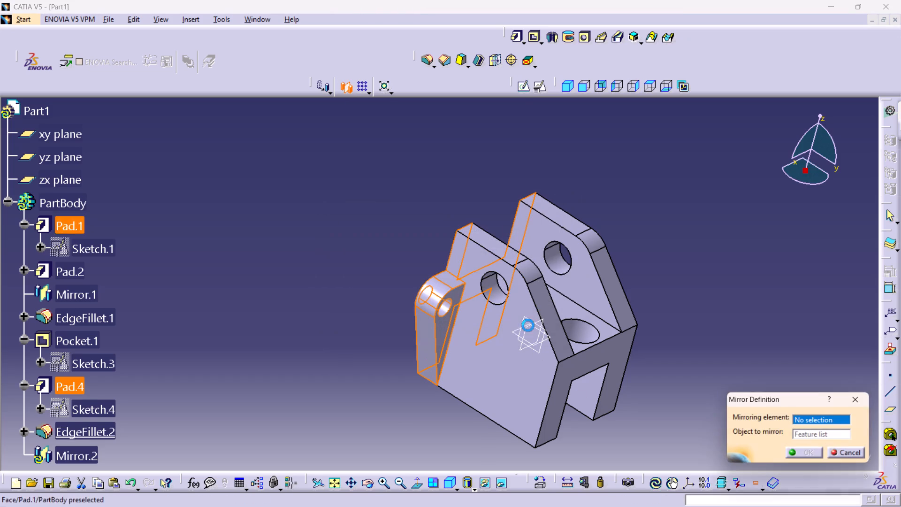
pyautogui.click(542, 351)
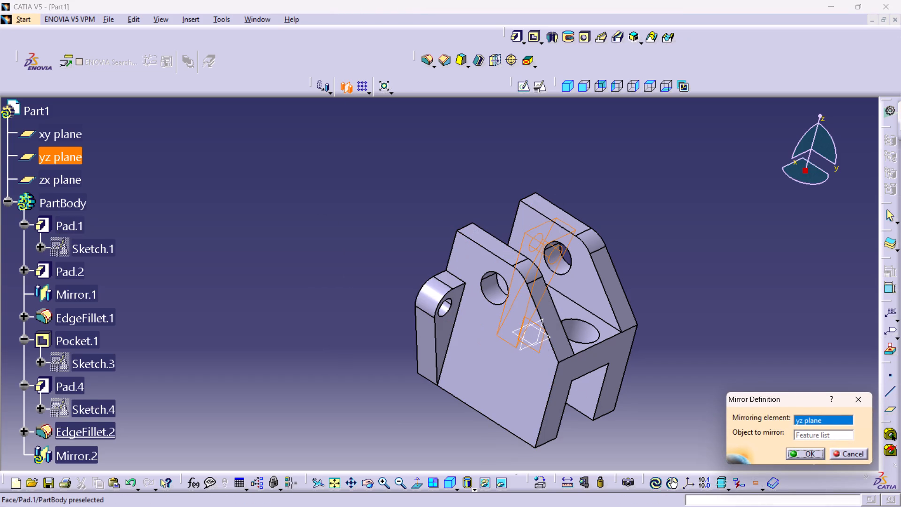
pyautogui.click(806, 454)
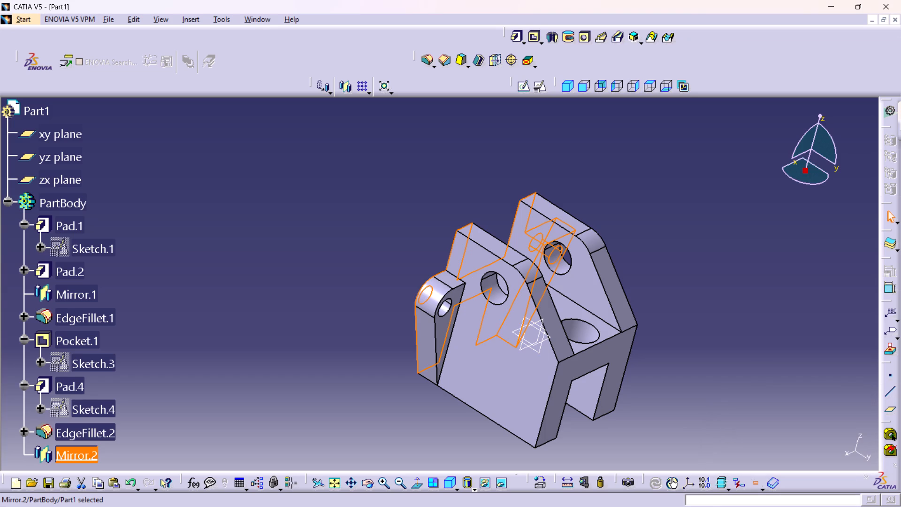
pyautogui.click(706, 344)
# Examine the original and mirrored side lugs from several angles, comparing their top corners and holes.
pyautogui.moveTo(714, 335); pyautogui.dragTo(516, 355, button='middle')
pyautogui.moveTo(714, 335); pyautogui.dragTo(517, 355, button='right')
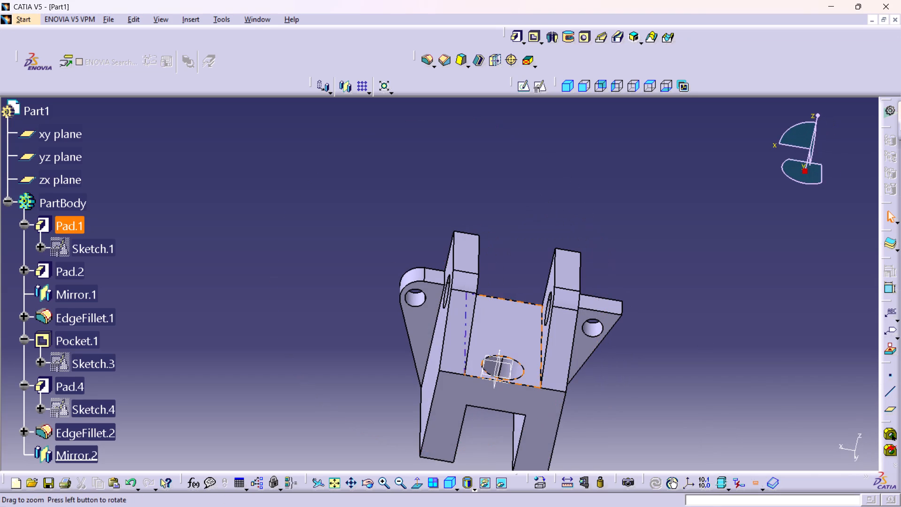
pyautogui.moveTo(450, 382); pyautogui.dragTo(453, 333, button='middle')
pyautogui.moveTo(421, 320); pyautogui.dragTo(426, 295, button='middle')
pyautogui.moveTo(421, 320); pyautogui.dragTo(426, 295, button='right')
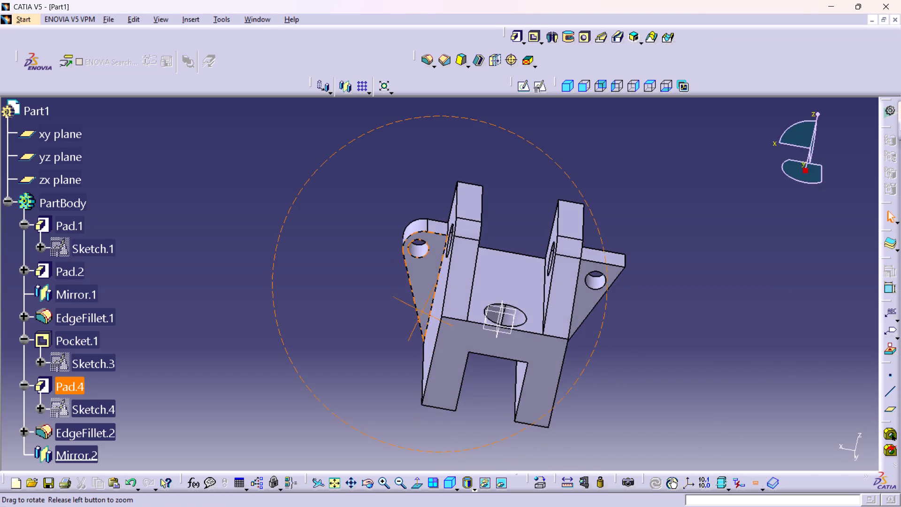
pyautogui.moveTo(426, 295); pyautogui.dragTo(451, 229, button='right')
pyautogui.moveTo(426, 295); pyautogui.dragTo(451, 229, button='middle')
pyautogui.moveTo(411, 267); pyautogui.dragTo(411, 266, button='middle')
pyautogui.rightClick(411, 267)
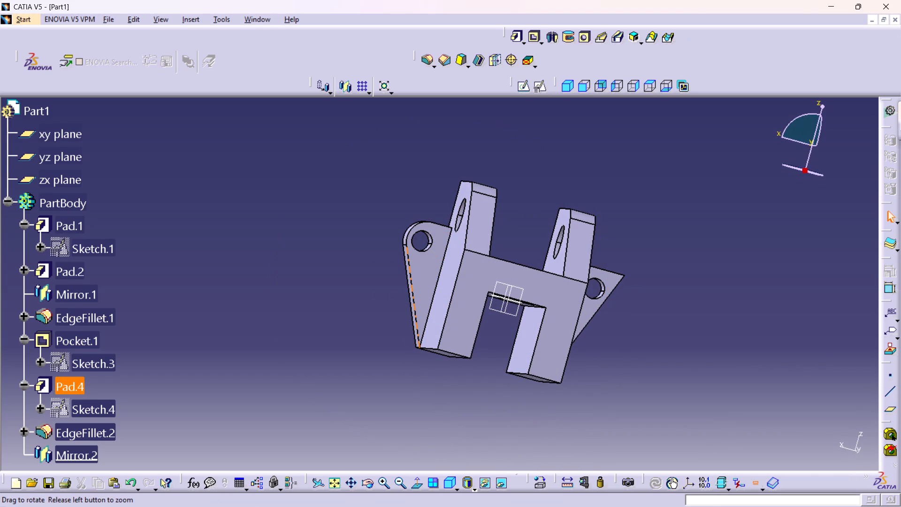
pyautogui.moveTo(411, 266); pyautogui.dragTo(407, 172, button='middle')
pyautogui.rightClick(411, 266)
pyautogui.moveTo(413, 222); pyautogui.dragTo(409, 252, button='middle')
pyautogui.moveTo(436, 305); pyautogui.dragTo(429, 275, button='middle')
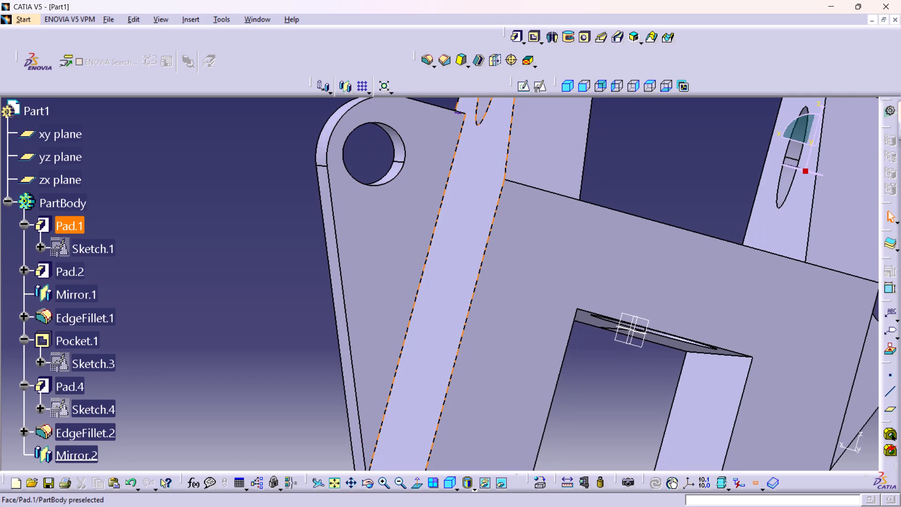
pyautogui.moveTo(416, 293); pyautogui.dragTo(416, 337, button='middle')
pyautogui.rightClick(416, 293)
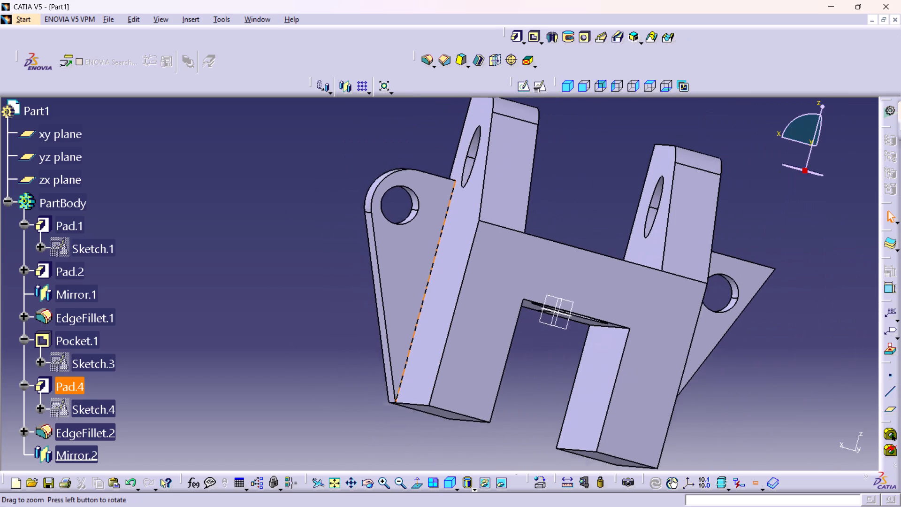
pyautogui.moveTo(416, 337); pyautogui.dragTo(416, 342, button='middle')
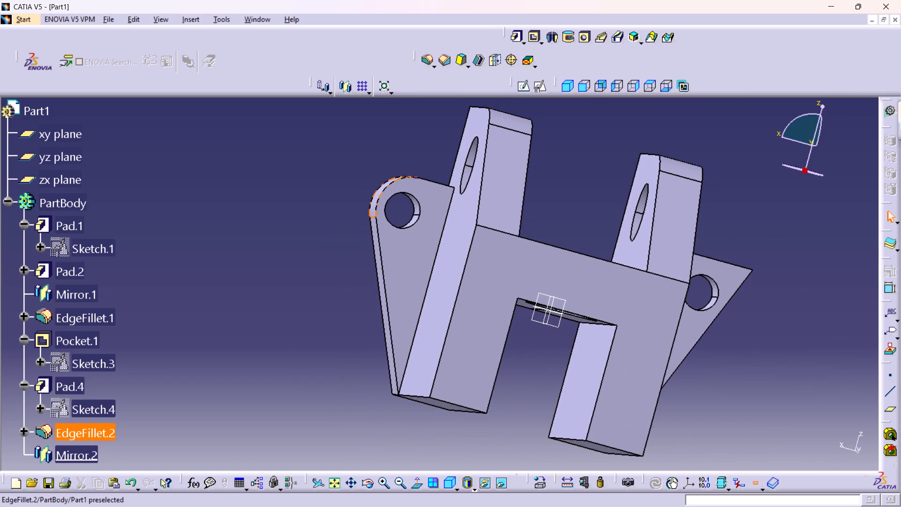
# Inspect the triangular lug's sketch, Sketch.4, opening the definition of its top-edge width constraint.
pyautogui.doubleClick(94, 411)
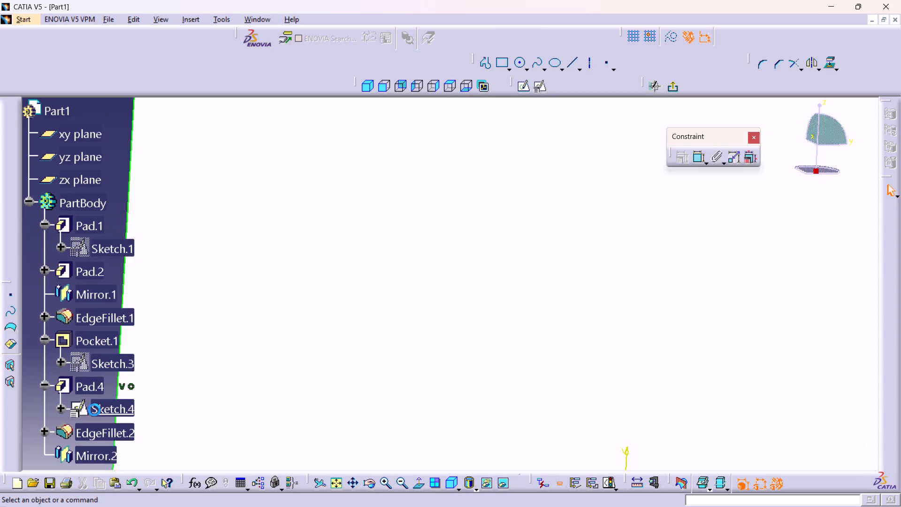
pyautogui.moveTo(543, 303); pyautogui.dragTo(537, 324, button='middle')
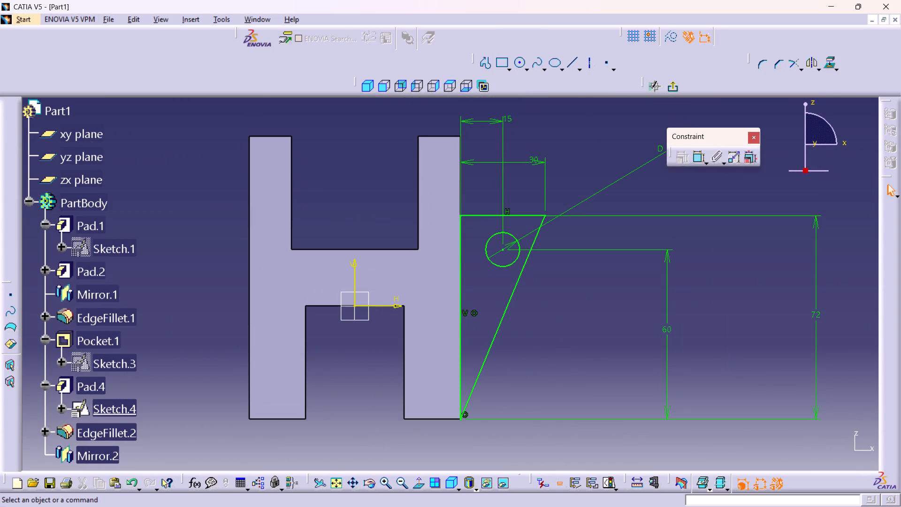
pyautogui.doubleClick(530, 159)
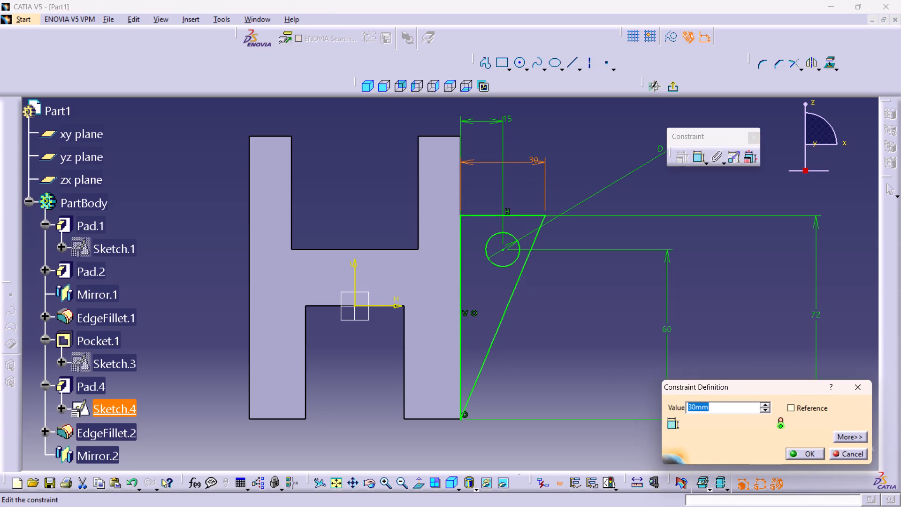
pyautogui.scroll(1, 574, 357)
pyautogui.click(574, 357)
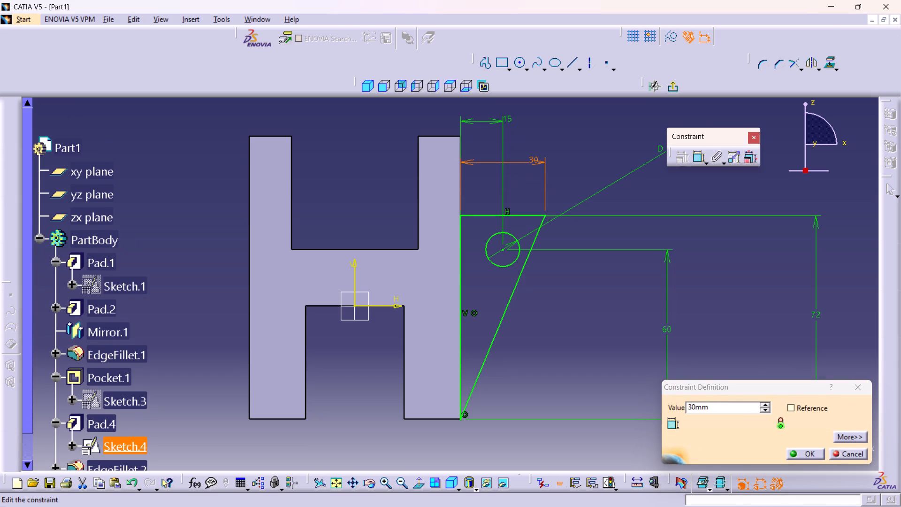
pyautogui.scroll(-2, 128, 406)
pyautogui.click(95, 346)
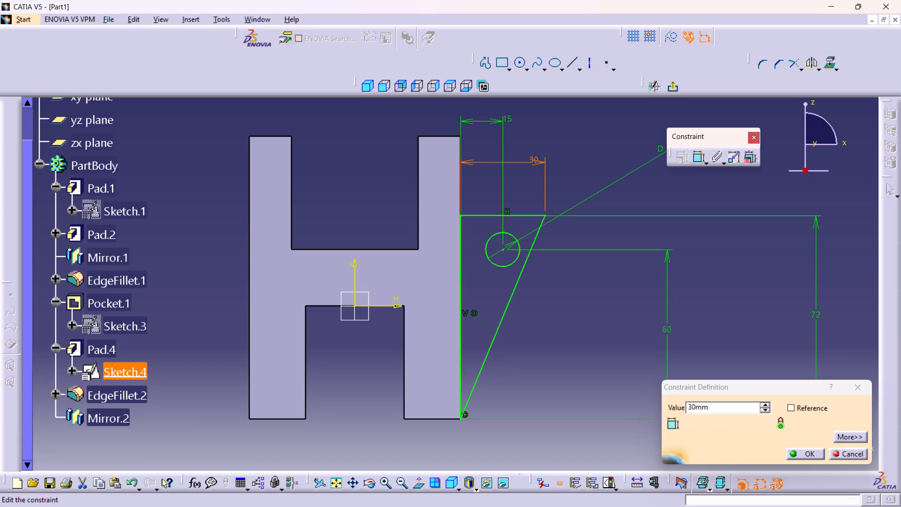
pyautogui.click(98, 344)
pyautogui.click(862, 386)
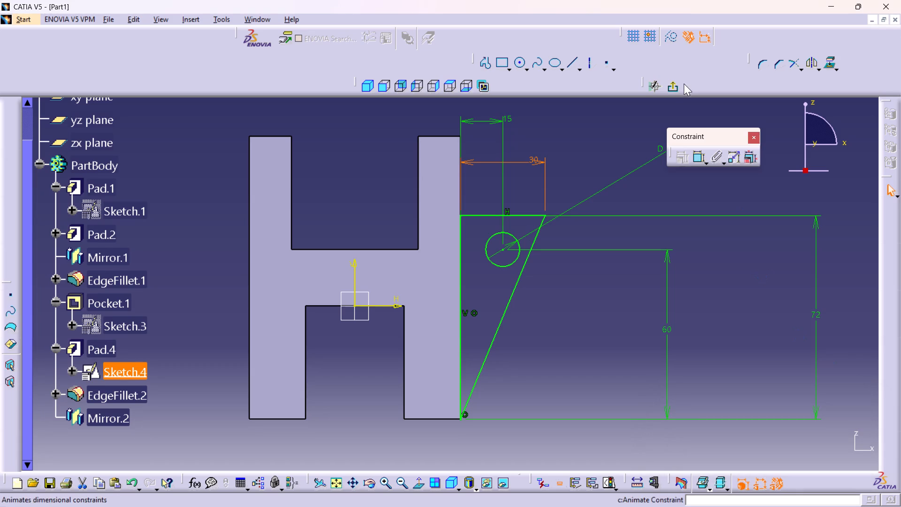
pyautogui.click(674, 84)
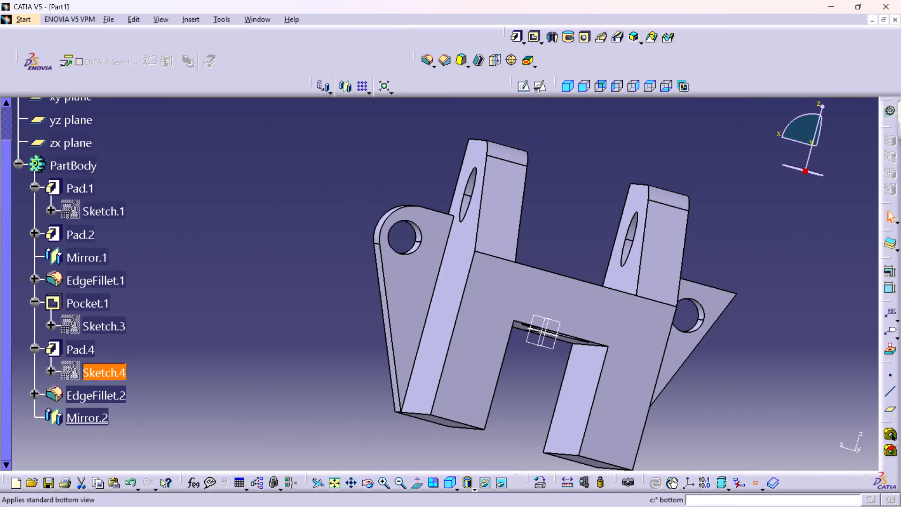
# Examine both side lugs from several angles, comparing the outer top corner of the original with the mirrored one.
pyautogui.moveTo(381, 311); pyautogui.dragTo(369, 350, button='middle')
pyautogui.moveTo(379, 313); pyautogui.dragTo(369, 350, button='right')
pyautogui.moveTo(397, 341); pyautogui.dragTo(423, 329, button='middle')
pyautogui.moveTo(406, 334); pyautogui.dragTo(423, 329, button='right')
pyautogui.moveTo(428, 321); pyautogui.dragTo(447, 314, button='middle')
pyautogui.moveTo(447, 314); pyautogui.dragTo(490, 302, button='right')
pyautogui.moveTo(447, 314); pyautogui.dragTo(490, 302, button='middle')
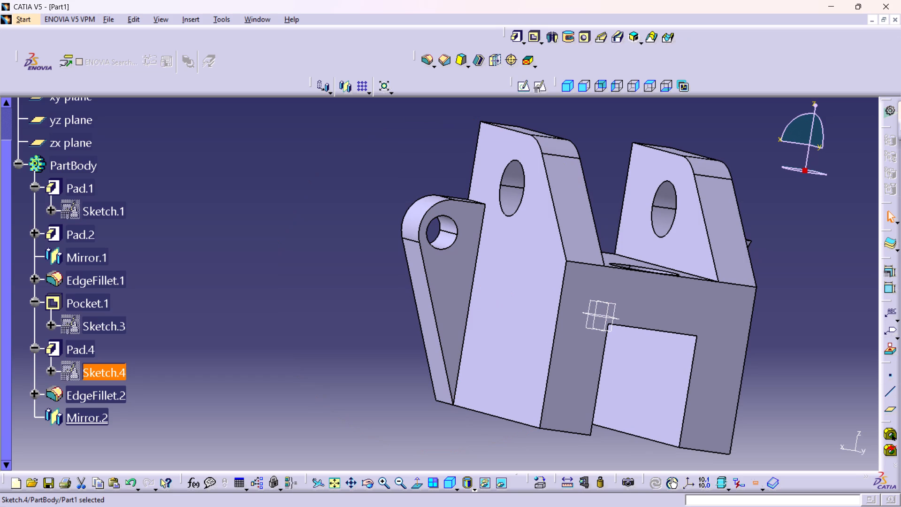
pyautogui.moveTo(719, 338); pyautogui.dragTo(718, 338, button='middle')
pyautogui.moveTo(718, 338); pyautogui.dragTo(654, 341, button='right')
pyautogui.moveTo(718, 338); pyautogui.dragTo(651, 339, button='middle')
pyautogui.moveTo(455, 238); pyautogui.dragTo(373, 260, button='middle')
pyautogui.moveTo(427, 255); pyautogui.dragTo(373, 260, button='right')
pyautogui.scroll(-1, 427, 255)
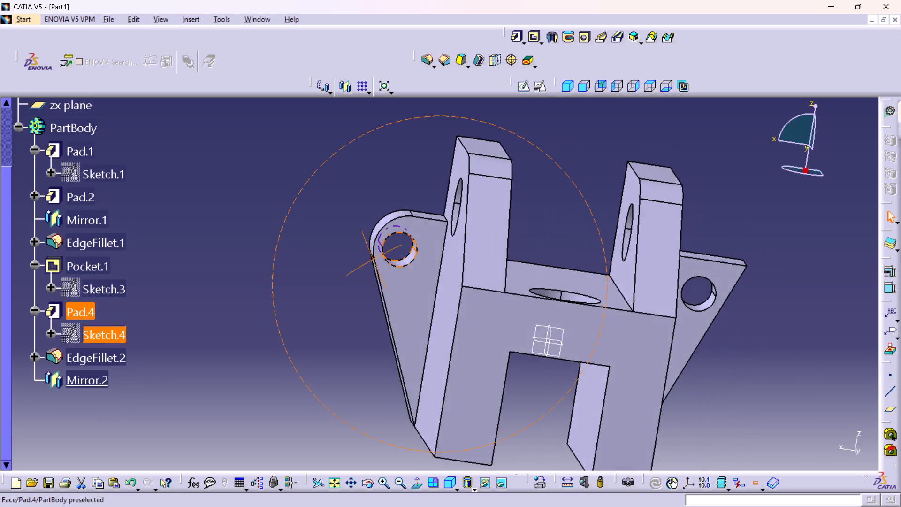
pyautogui.moveTo(373, 260); pyautogui.dragTo(364, 250, button='right')
pyautogui.moveTo(373, 260); pyautogui.dragTo(364, 249, button='middle')
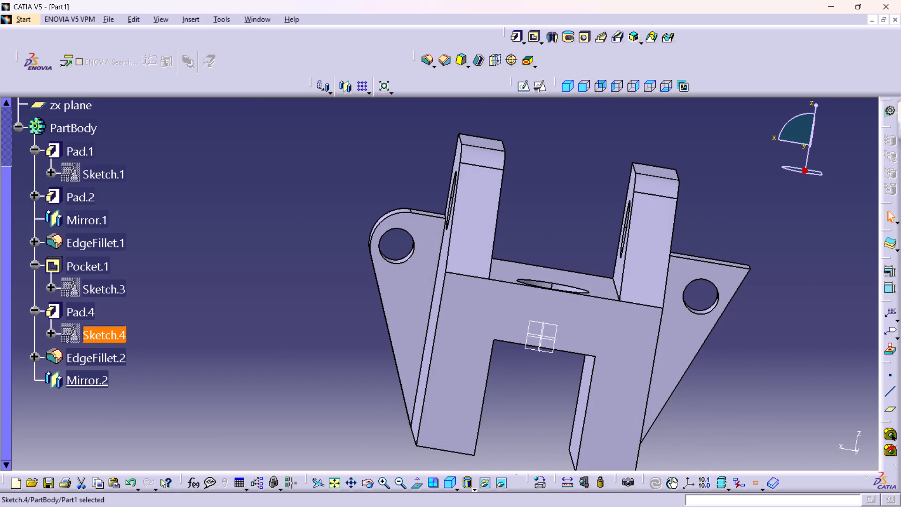
# Apply a 12 mm edge fillet to the outer top edge of the mirrored triangular lug.
pyautogui.moveTo(811, 399); pyautogui.dragTo(687, 369, button='middle')
pyautogui.moveTo(811, 399); pyautogui.dragTo(695, 372, button='right')
pyautogui.moveTo(512, 300); pyautogui.dragTo(364, 334, button='middle')
pyautogui.moveTo(512, 300); pyautogui.dragTo(364, 334, button='right')
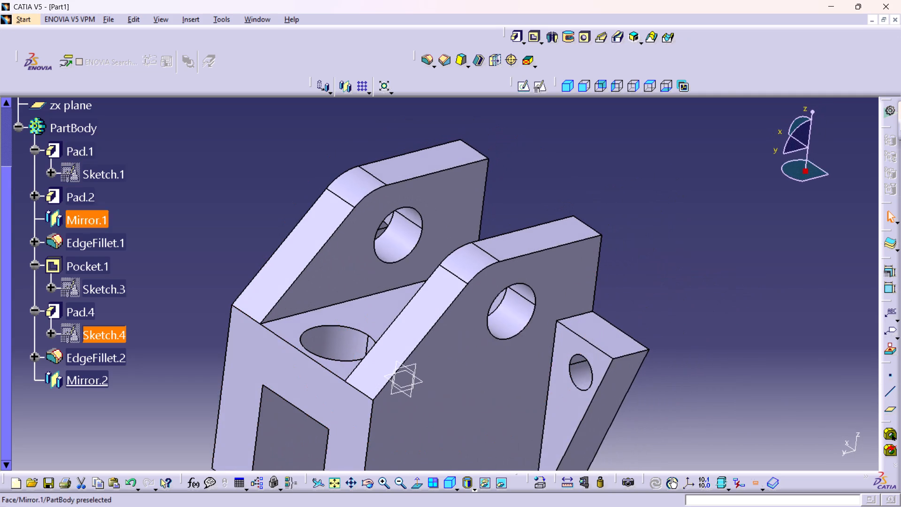
pyautogui.moveTo(542, 383); pyautogui.dragTo(542, 298, button='middle')
pyautogui.click(630, 268)
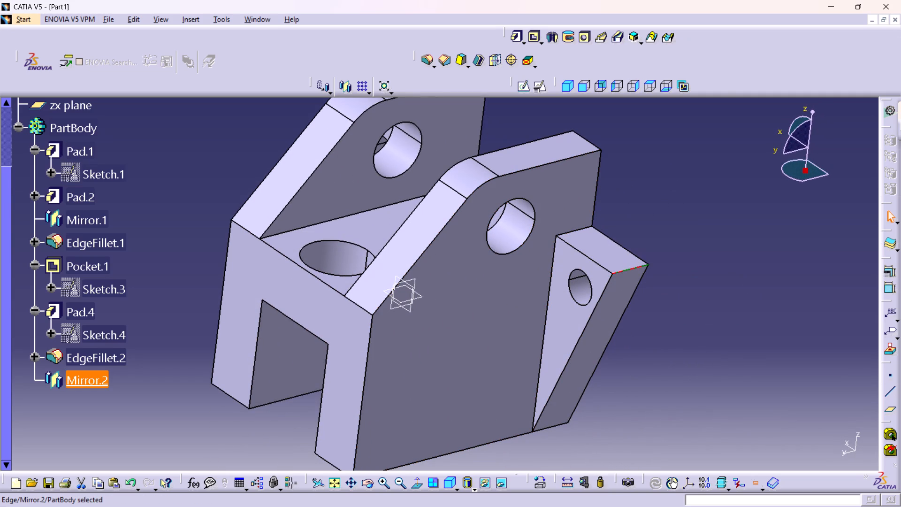
pyautogui.click(424, 58)
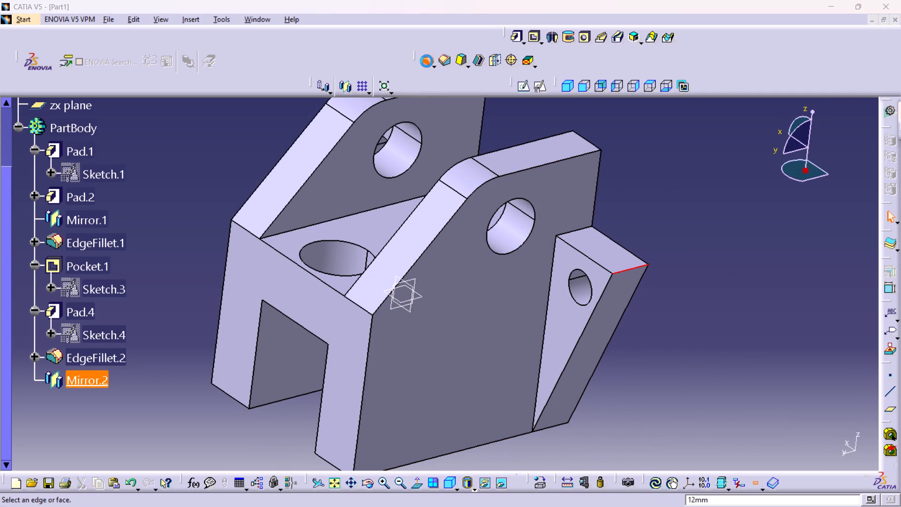
pyautogui.click(753, 454)
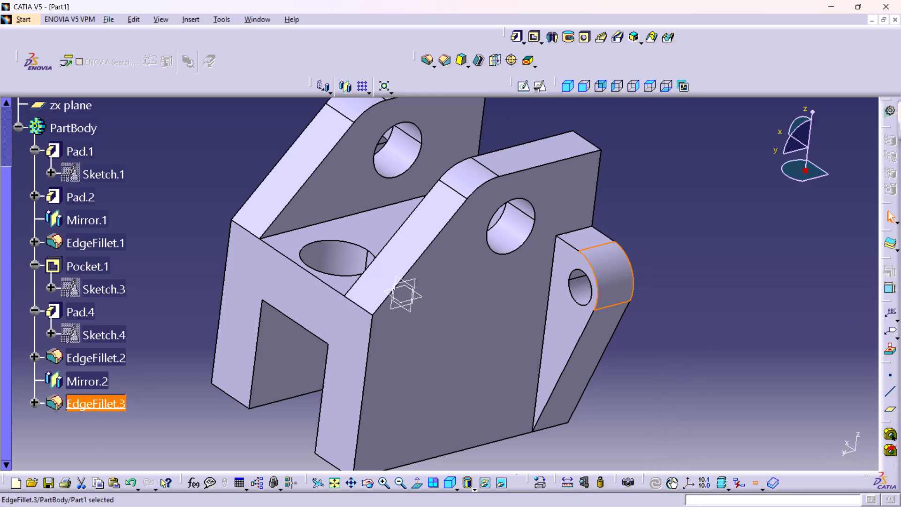
pyautogui.click(698, 409)
# Examine the whole bracket from several angles, including the isometric view, checking both rounded side lugs.
pyautogui.moveTo(328, 376); pyautogui.dragTo(370, 376, button='middle')
pyautogui.moveTo(329, 376); pyautogui.dragTo(370, 376, button='right')
pyautogui.click(449, 481)
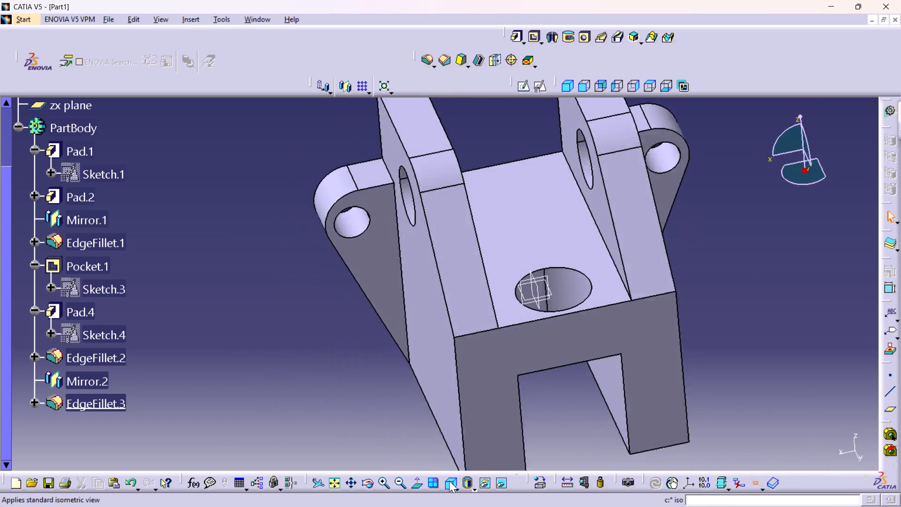
pyautogui.moveTo(616, 362); pyautogui.dragTo(554, 397, button='middle')
pyautogui.moveTo(622, 390); pyautogui.dragTo(595, 390, button='middle')
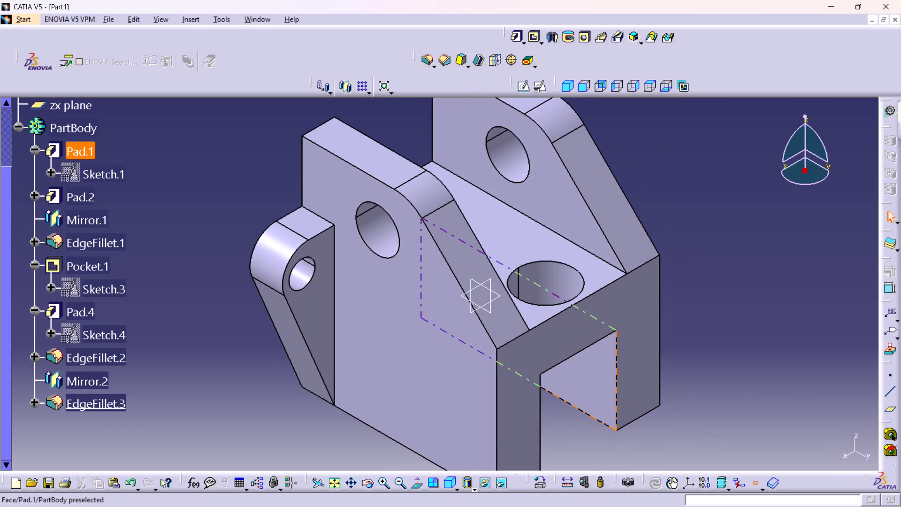
pyautogui.moveTo(580, 378); pyautogui.dragTo(580, 396, button='middle')
pyautogui.rightClick(580, 378)
pyautogui.moveTo(583, 369); pyautogui.dragTo(583, 376, button='middle')
pyautogui.rightClick(583, 369)
pyautogui.moveTo(628, 335); pyautogui.dragTo(628, 348, button='middle')
pyautogui.rightClick(628, 335)
pyautogui.moveTo(645, 326); pyautogui.dragTo(644, 343, button='middle')
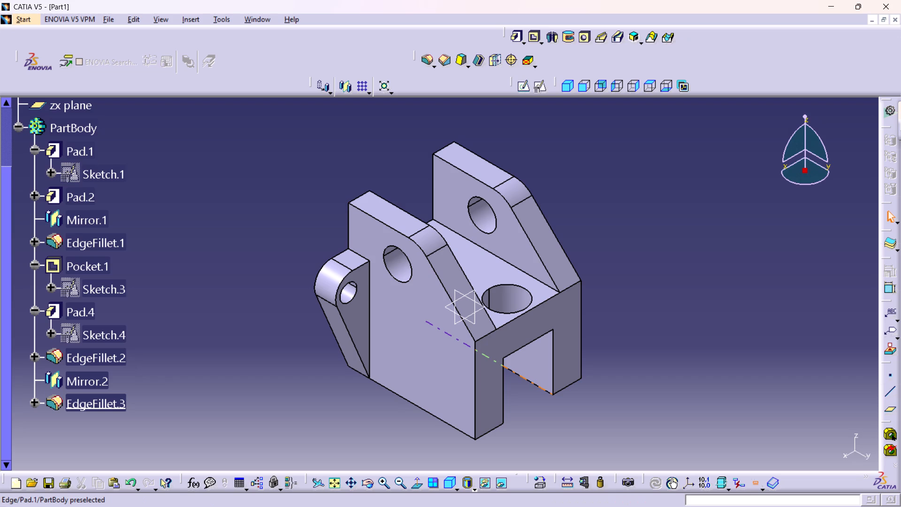
pyautogui.moveTo(610, 250); pyautogui.dragTo(588, 259, button='middle')
pyautogui.moveTo(610, 250); pyautogui.dragTo(588, 259, button='right')
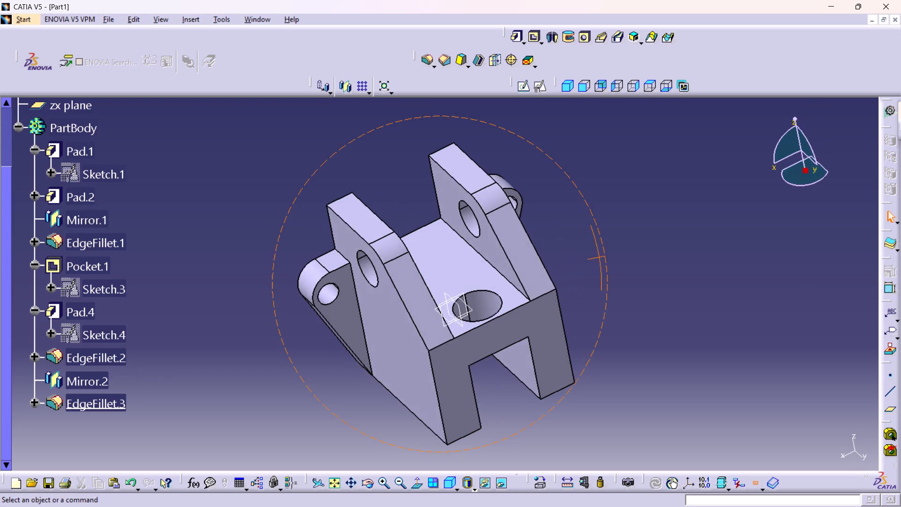
pyautogui.moveTo(588, 259); pyautogui.dragTo(579, 248, button='right')
pyautogui.moveTo(588, 259); pyautogui.dragTo(579, 248, button='middle')
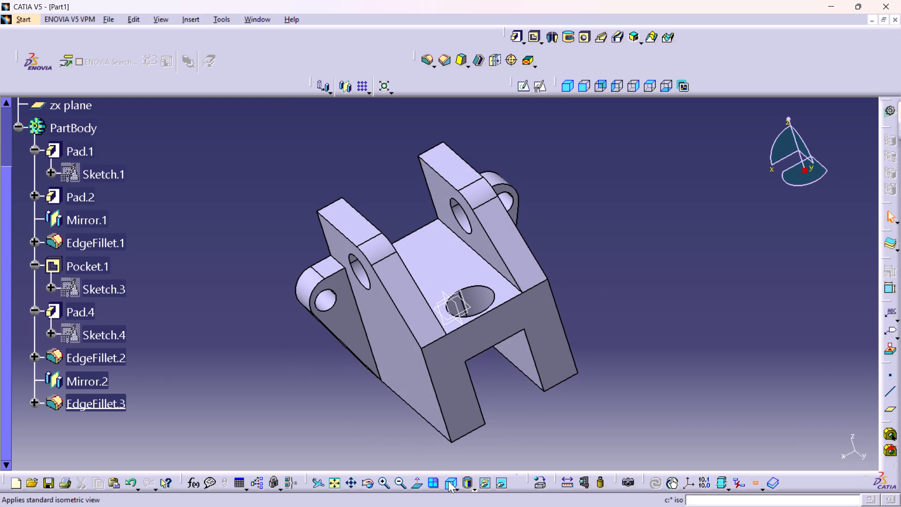
# Save the part as a CATPart named 9 in the CATIA folder.
pyautogui.click(448, 481)
pyautogui.hotkey('ctrl', 's')
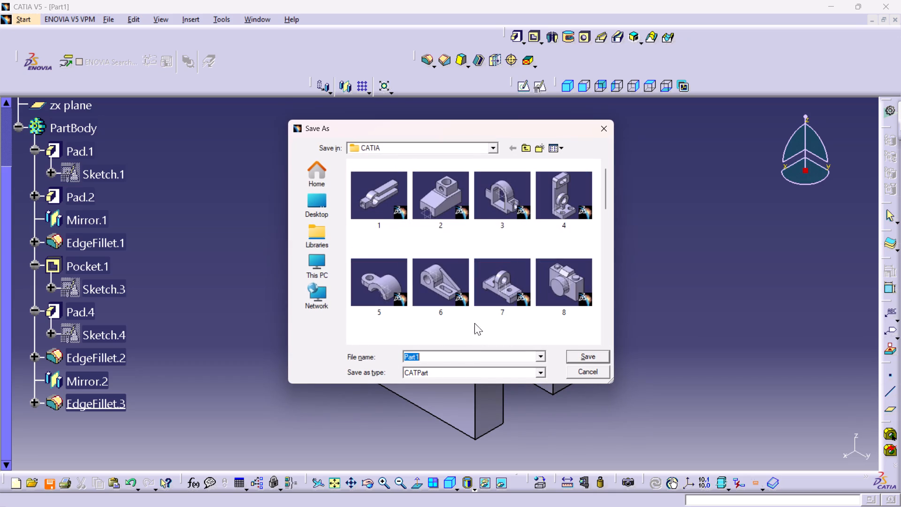
pyautogui.scroll(-1, 442, 337)
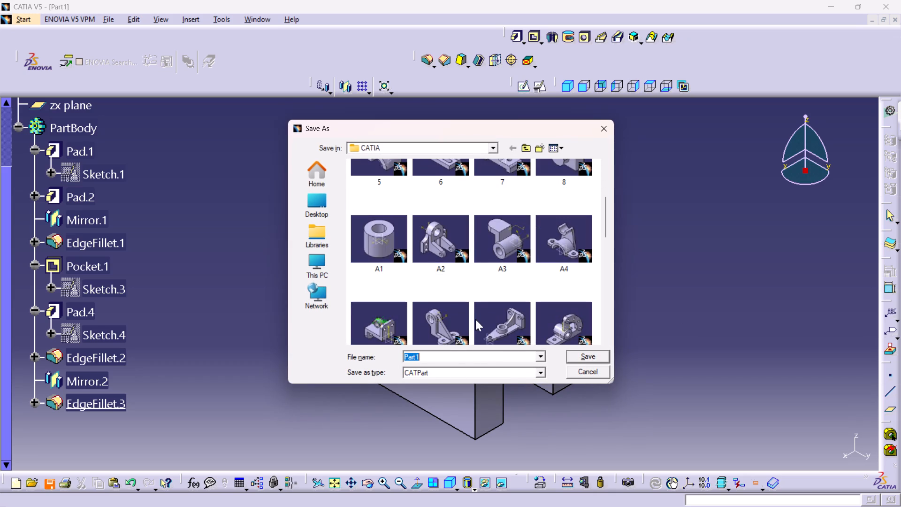
pyautogui.press('9')
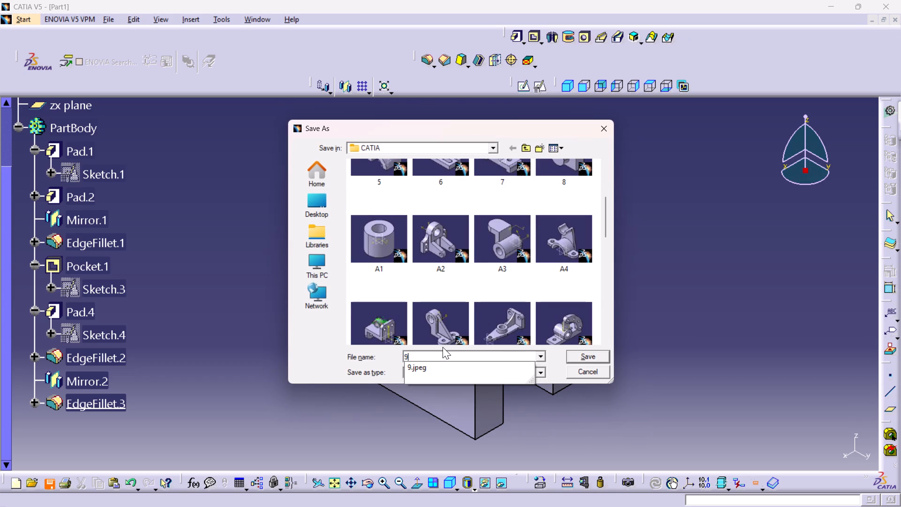
pyautogui.click(596, 353)
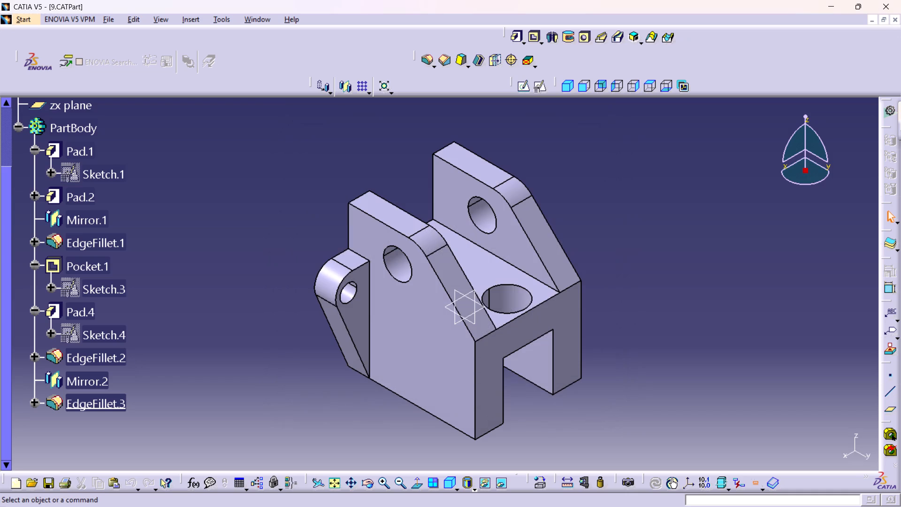
# Print the whole document with Microsoft Print to PDF, saving the output as 9 in the CATIA folder.
pyautogui.hotkey('ctrl', 'p')
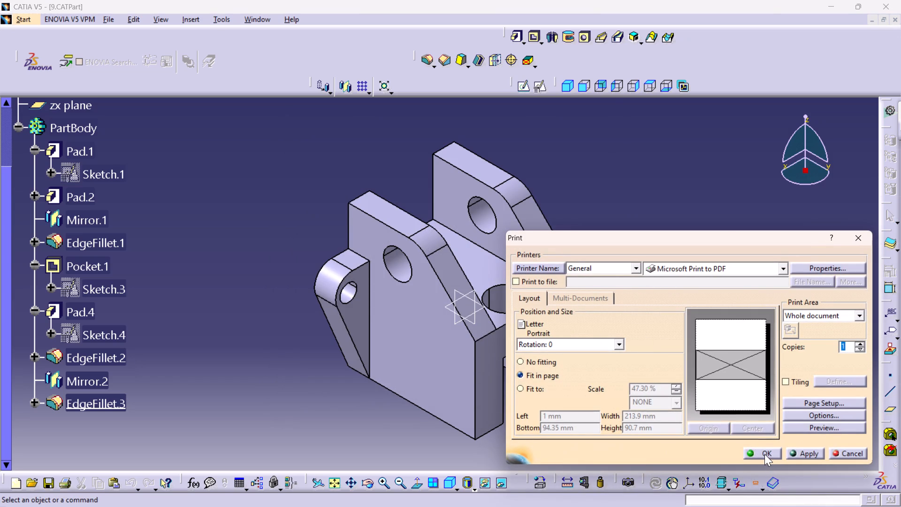
pyautogui.click(764, 454)
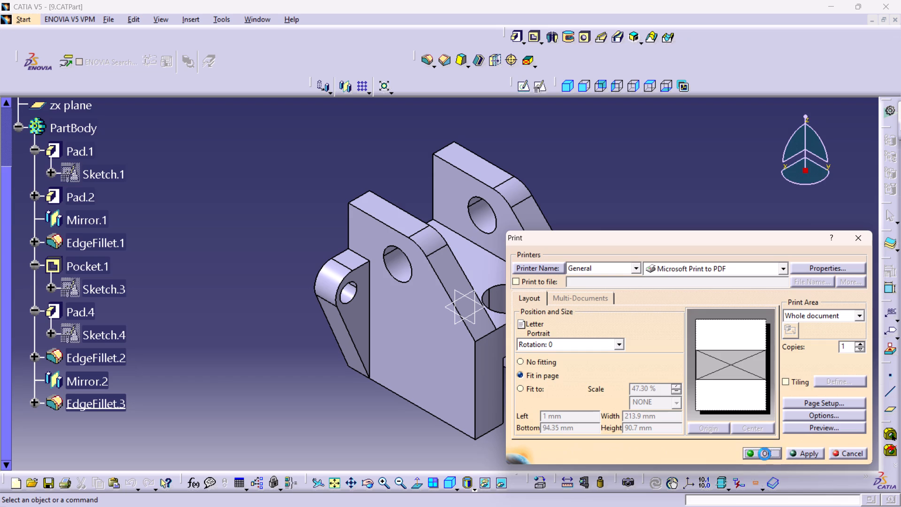
pyautogui.scroll(-1, 609, 316)
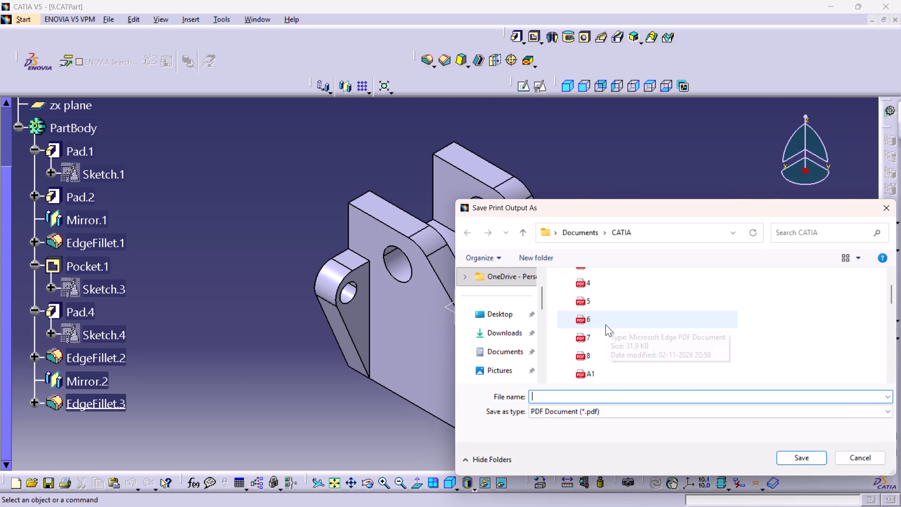
pyautogui.scroll(-1, 603, 329)
pyautogui.click(565, 399)
pyautogui.click(565, 394)
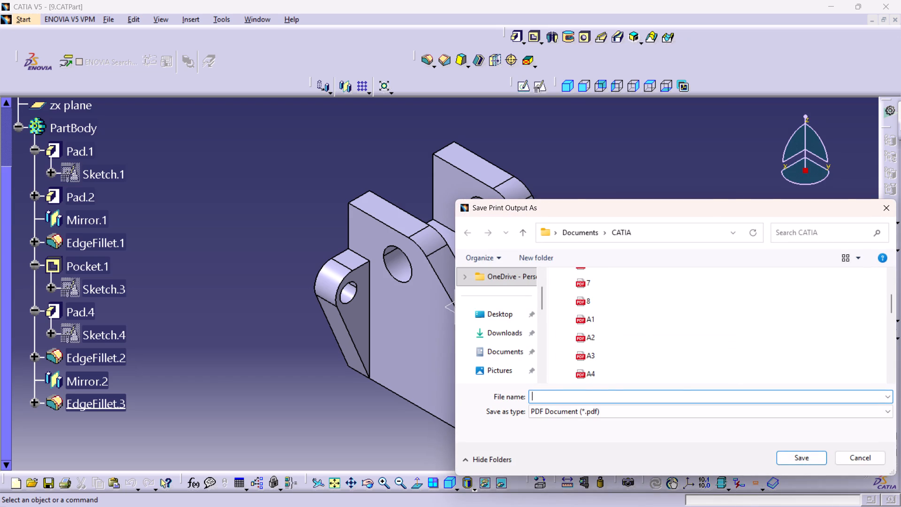
pyautogui.press('9')
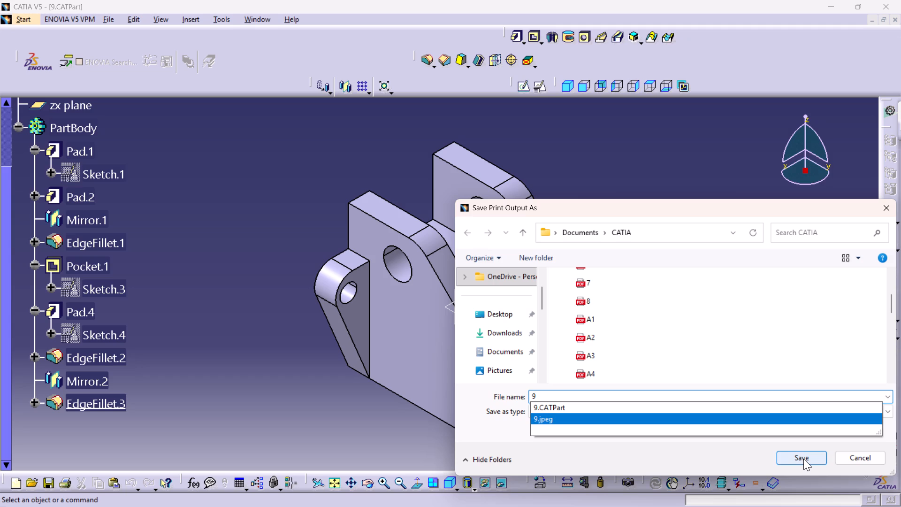
pyautogui.click(803, 459)
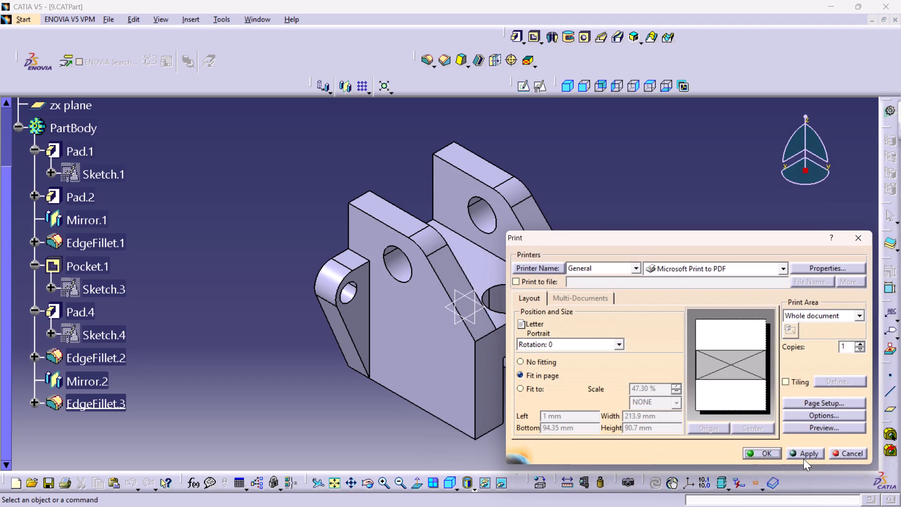
pyautogui.click(861, 238)
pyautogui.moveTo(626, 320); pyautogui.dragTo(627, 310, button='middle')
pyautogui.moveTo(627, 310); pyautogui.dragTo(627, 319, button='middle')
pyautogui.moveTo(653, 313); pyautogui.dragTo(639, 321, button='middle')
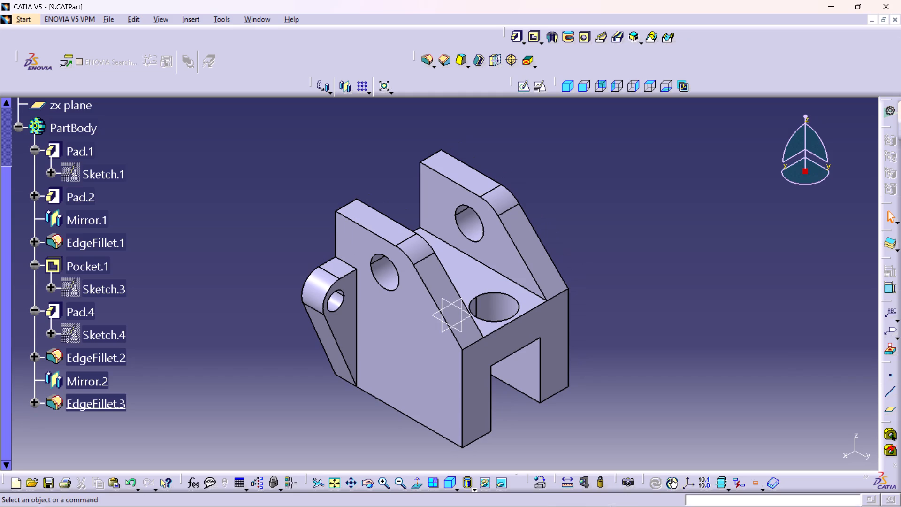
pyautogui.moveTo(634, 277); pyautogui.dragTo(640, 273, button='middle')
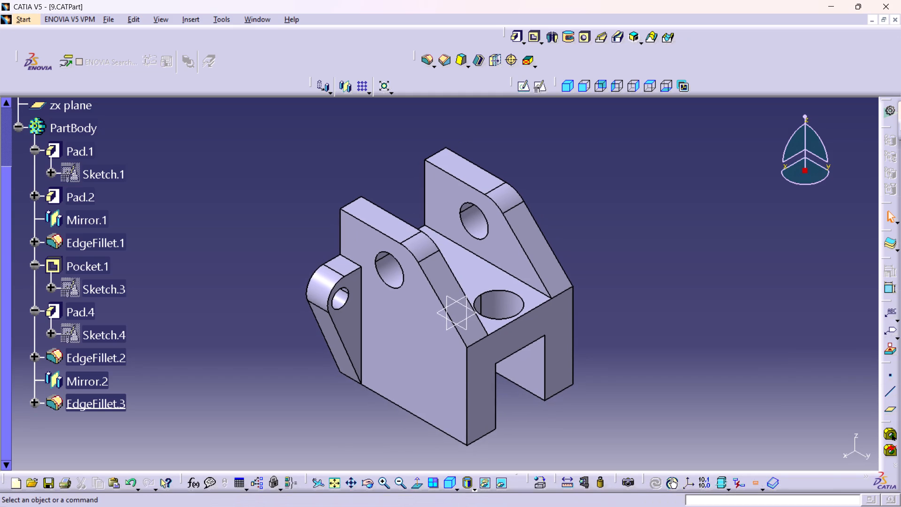
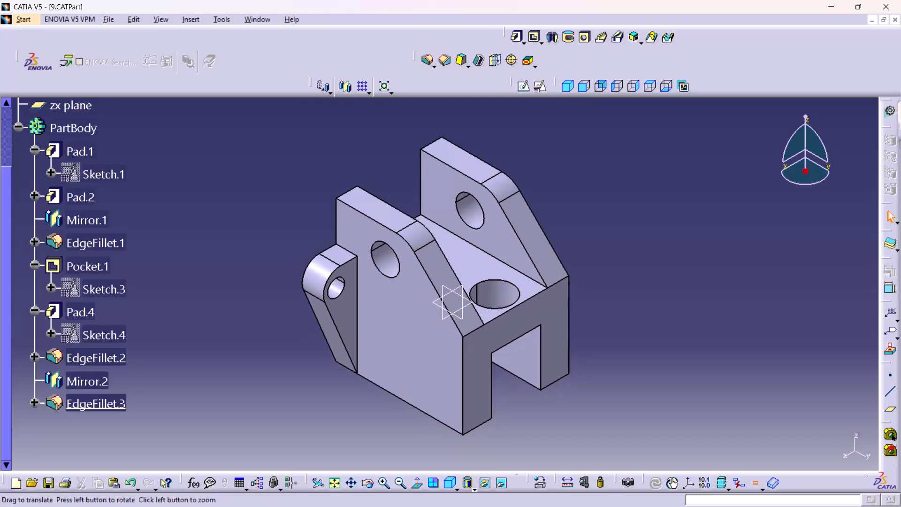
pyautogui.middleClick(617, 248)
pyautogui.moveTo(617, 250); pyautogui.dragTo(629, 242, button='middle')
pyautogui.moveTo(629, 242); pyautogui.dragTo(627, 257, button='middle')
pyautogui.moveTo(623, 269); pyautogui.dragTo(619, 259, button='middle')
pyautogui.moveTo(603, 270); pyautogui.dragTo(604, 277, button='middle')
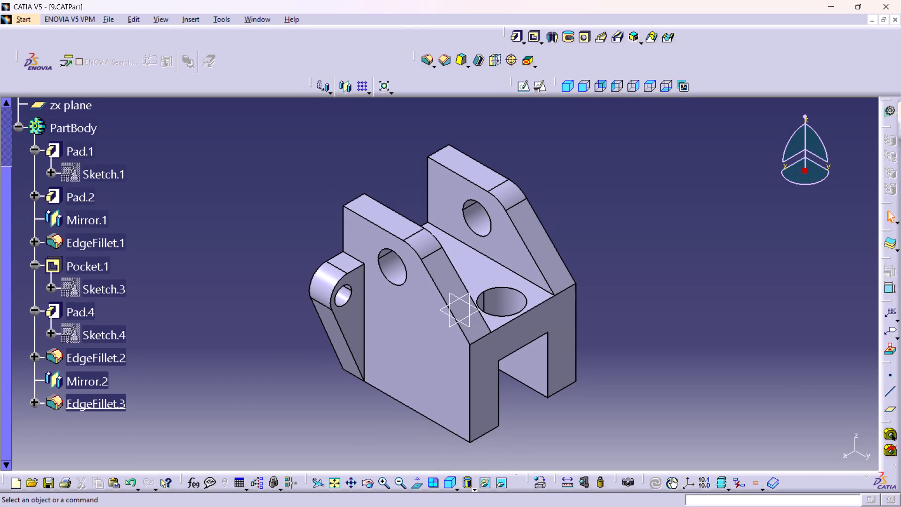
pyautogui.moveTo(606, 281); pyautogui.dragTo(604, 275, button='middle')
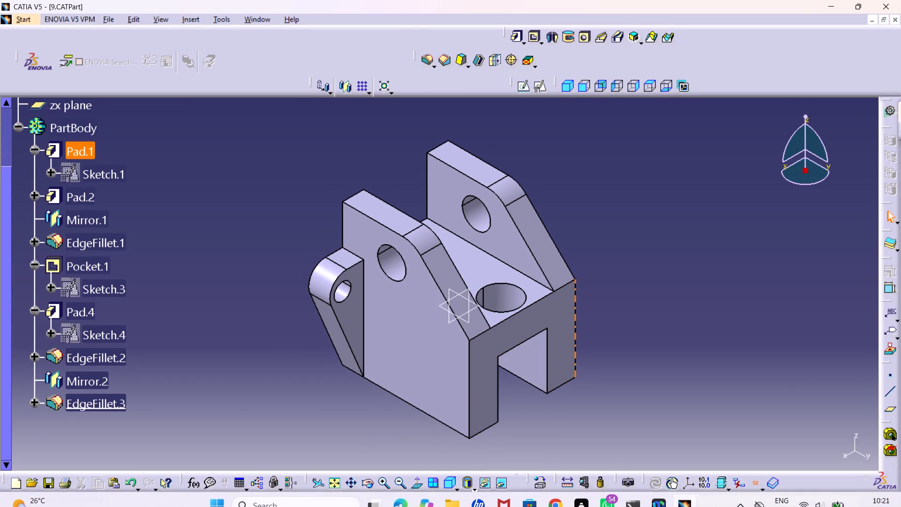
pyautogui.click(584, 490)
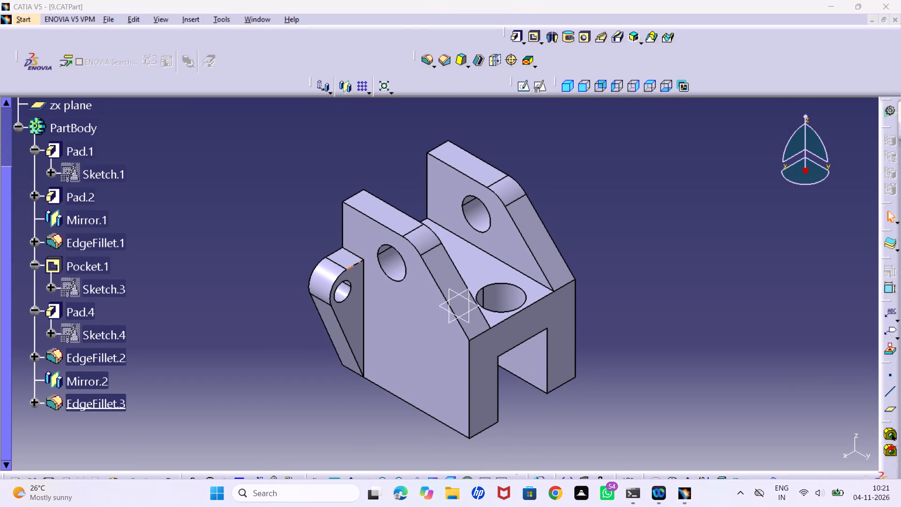